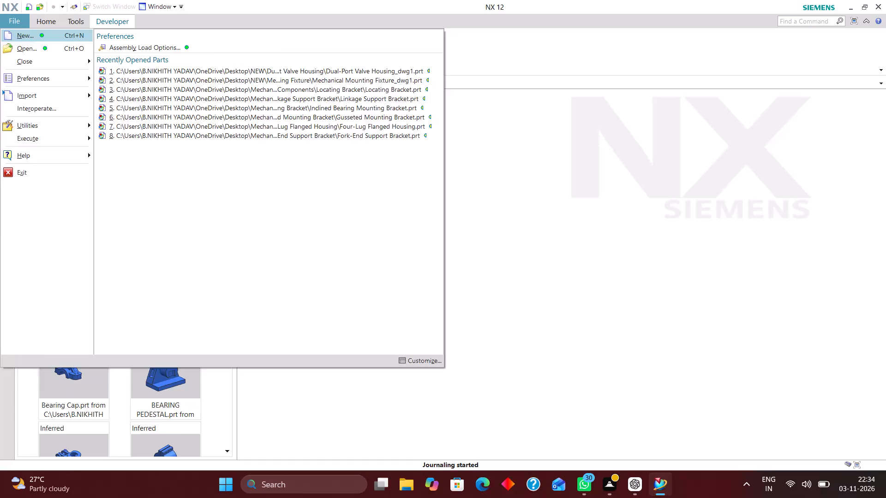
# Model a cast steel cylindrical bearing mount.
# Create a new millimetre Model part, model1.prt, in the Cylindrical Bearing Mount folder.
pyautogui.click(24, 34)
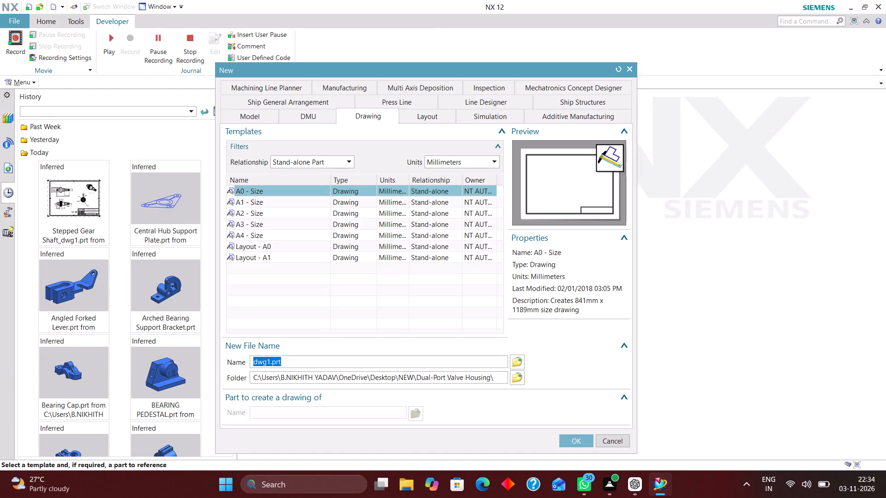
pyautogui.click(249, 117)
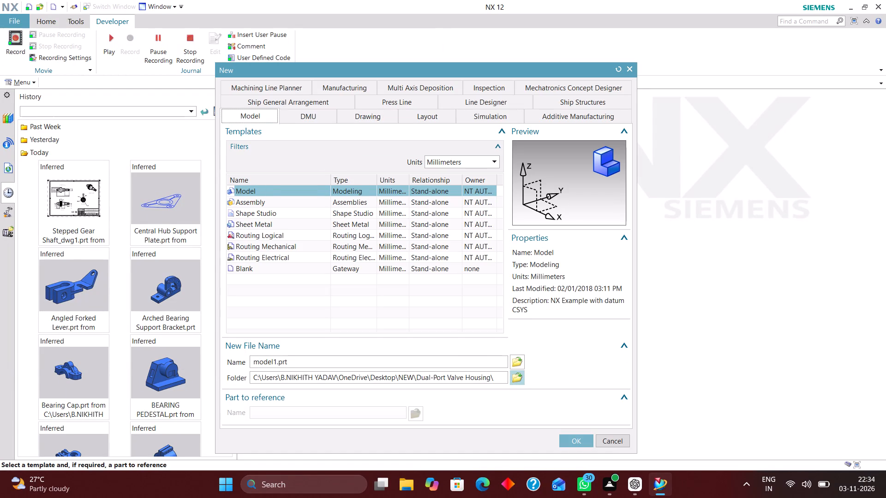
pyautogui.click(517, 378)
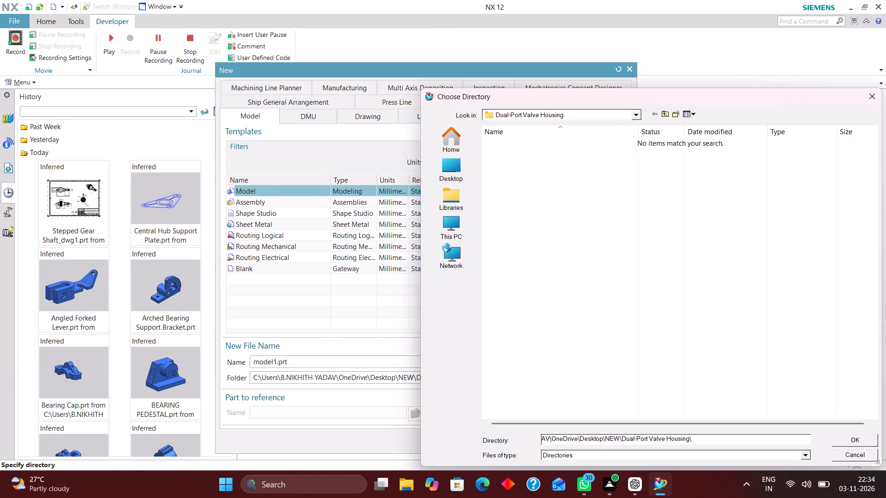
pyautogui.click(665, 113)
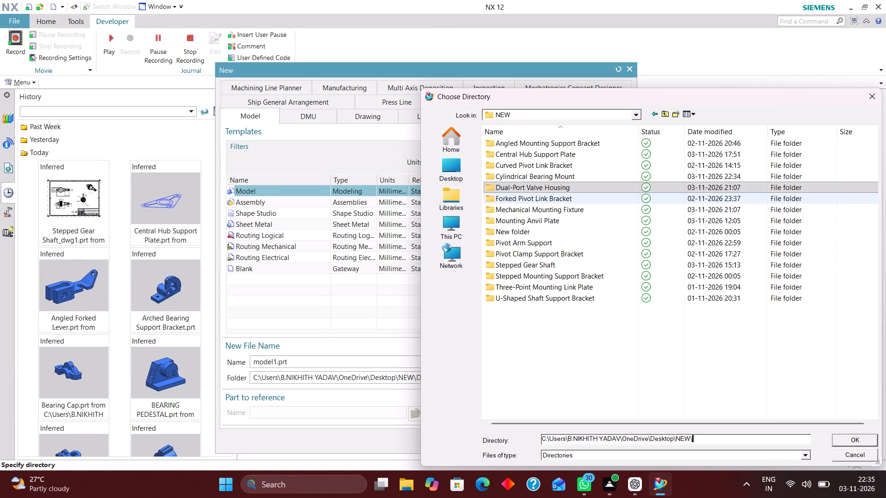
pyautogui.doubleClick(540, 177)
pyautogui.click(849, 436)
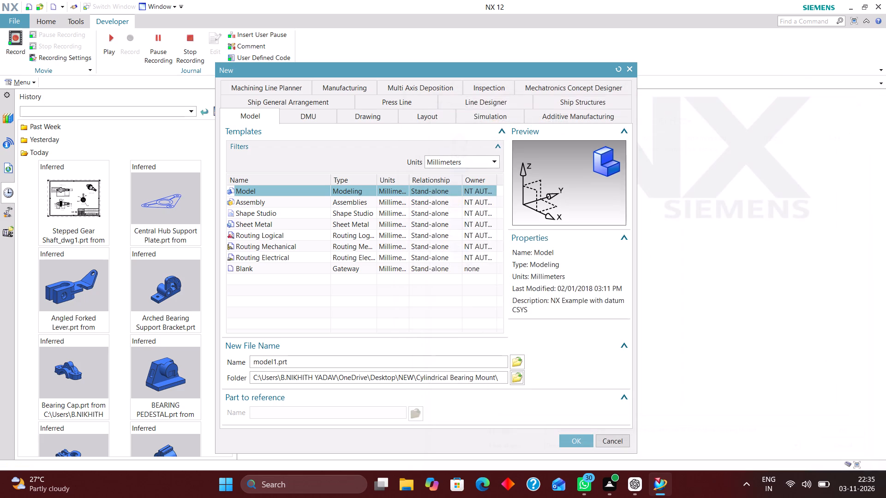
pyautogui.click(579, 443)
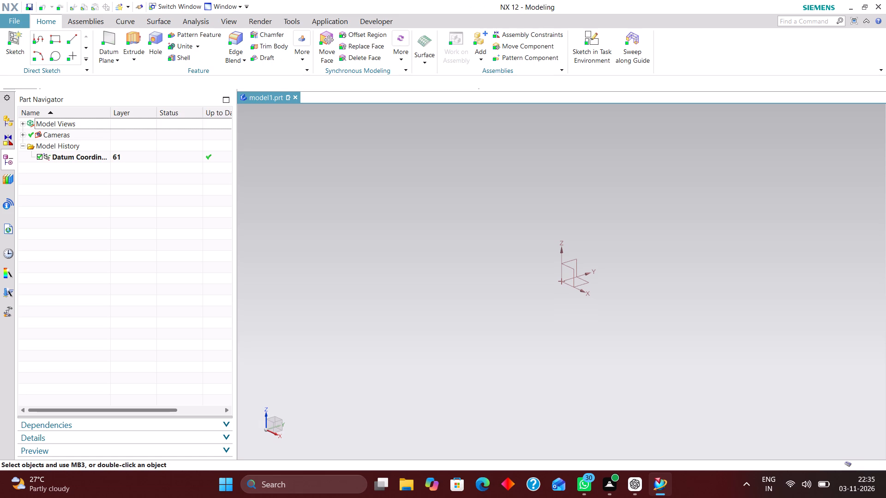
# Start a task-environment sketch on the XY plane and draw a two-corner rectangle enclosing the origin.
pyautogui.click(594, 40)
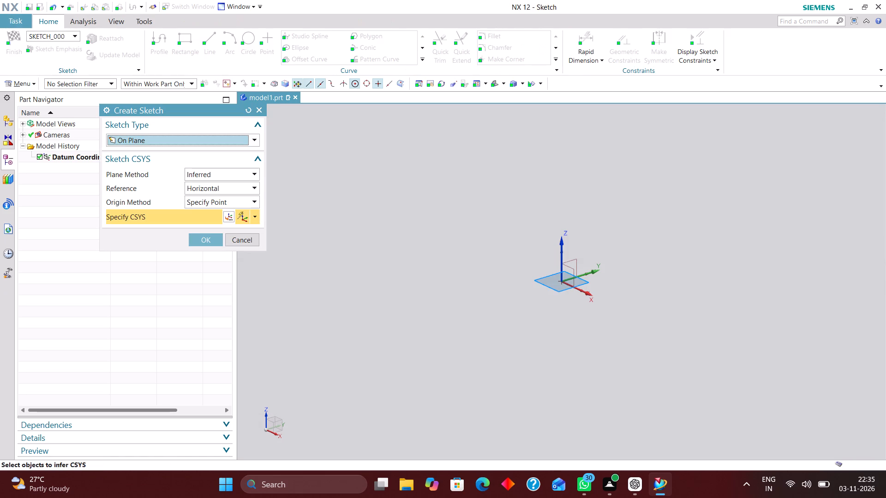
pyautogui.click(581, 286)
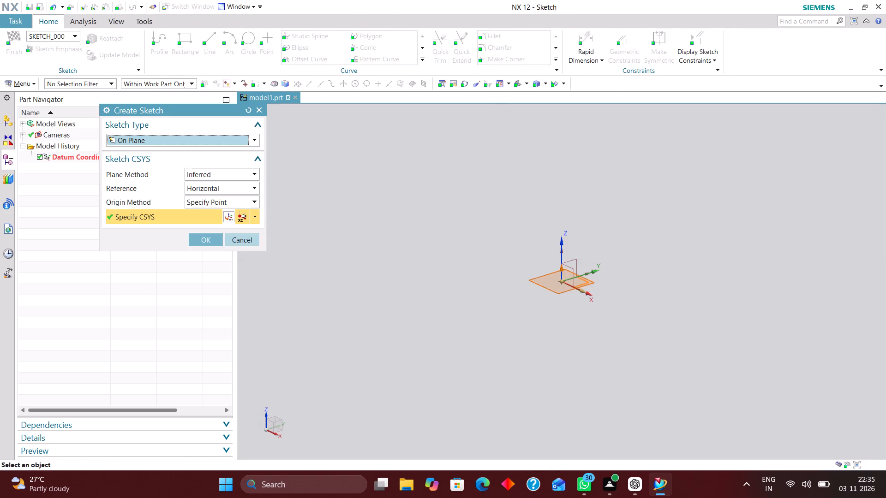
pyautogui.click(202, 243)
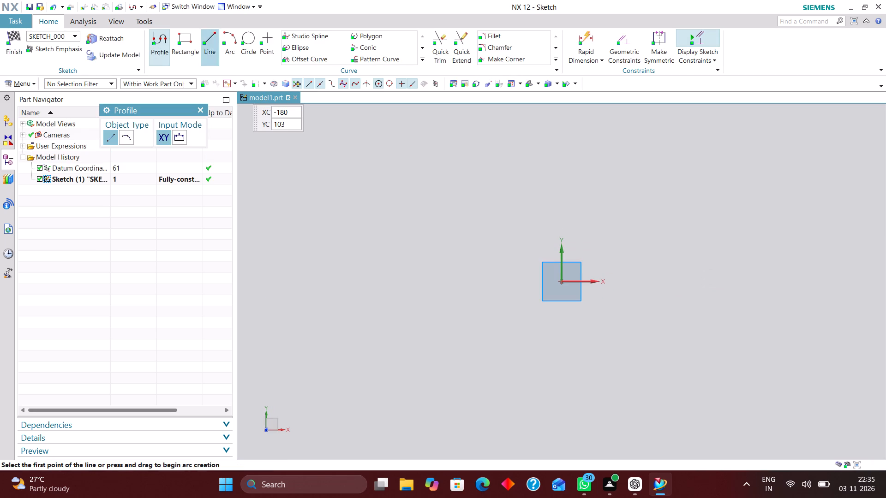
pyautogui.click(207, 34)
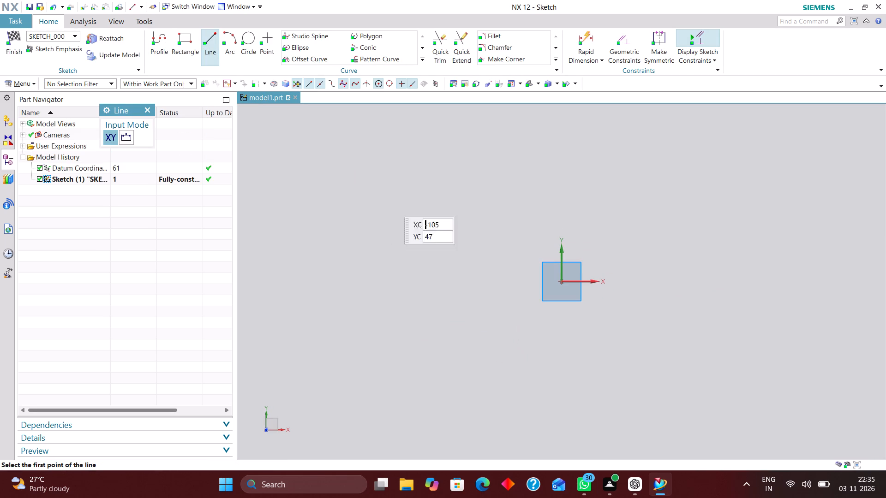
pyautogui.click(181, 35)
pyautogui.click(507, 186)
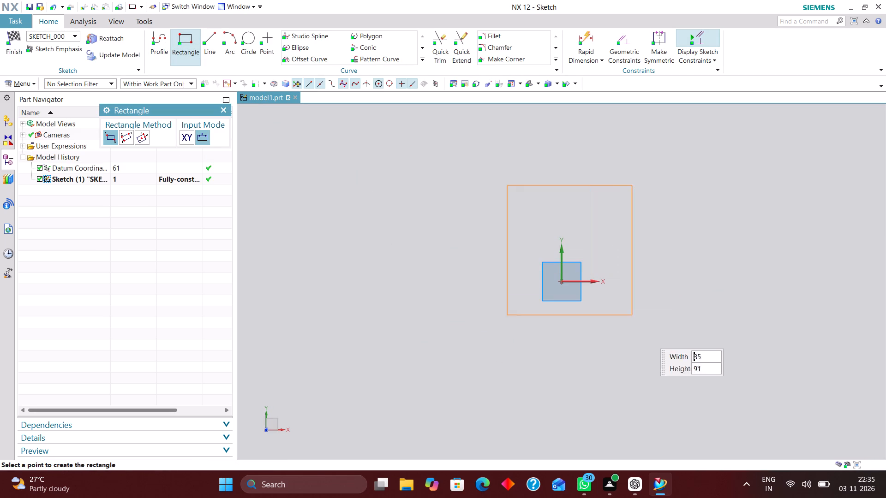
pyautogui.click(657, 361)
pyautogui.click(227, 108)
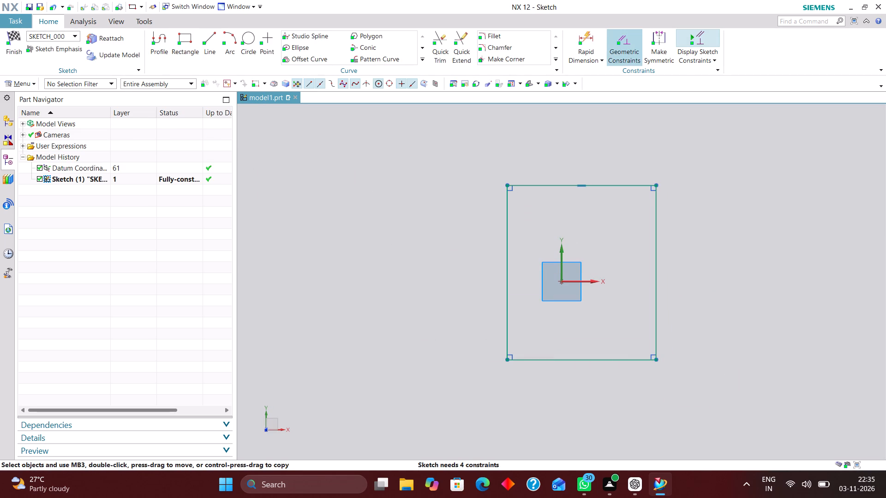
# Centre the rectangle by constraining its top edge's midpoint to the Y axis and right edge's midpoint to the X axis, and finish the sketch.
pyautogui.click(629, 44)
pyautogui.click(134, 146)
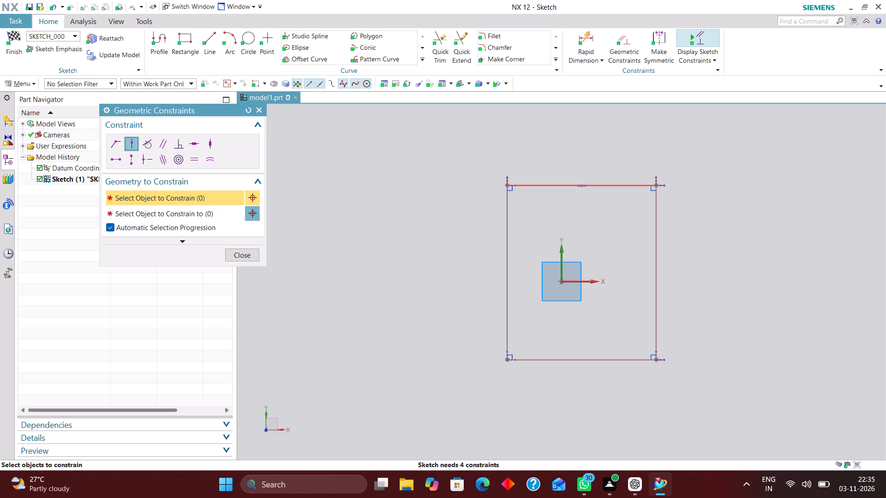
pyautogui.click(581, 186)
pyautogui.click(562, 259)
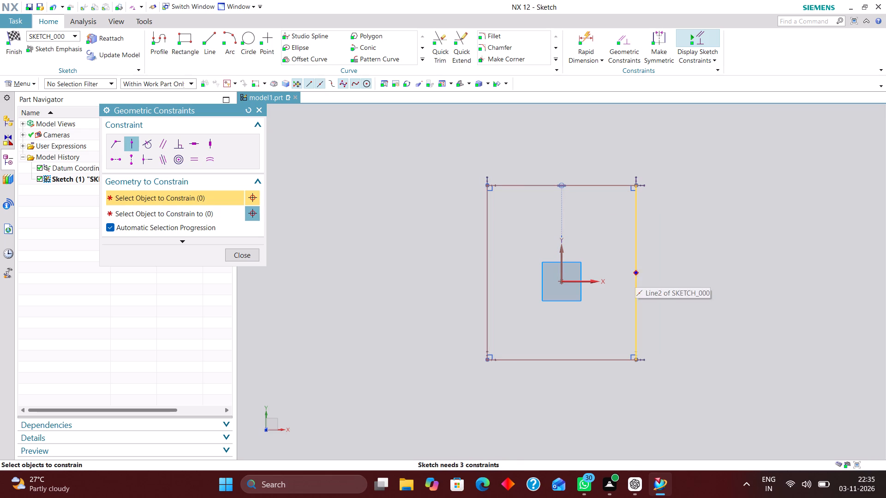
pyautogui.click(636, 271)
pyautogui.click(592, 280)
pyautogui.click(247, 258)
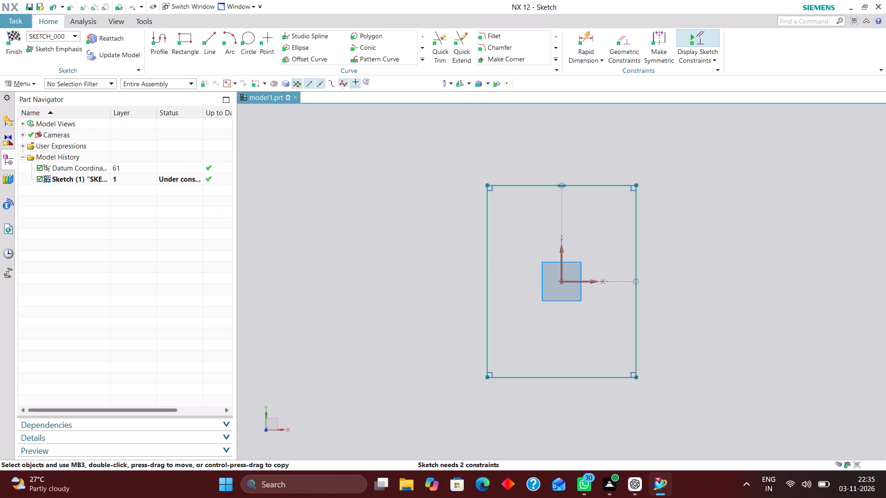
pyautogui.click(9, 36)
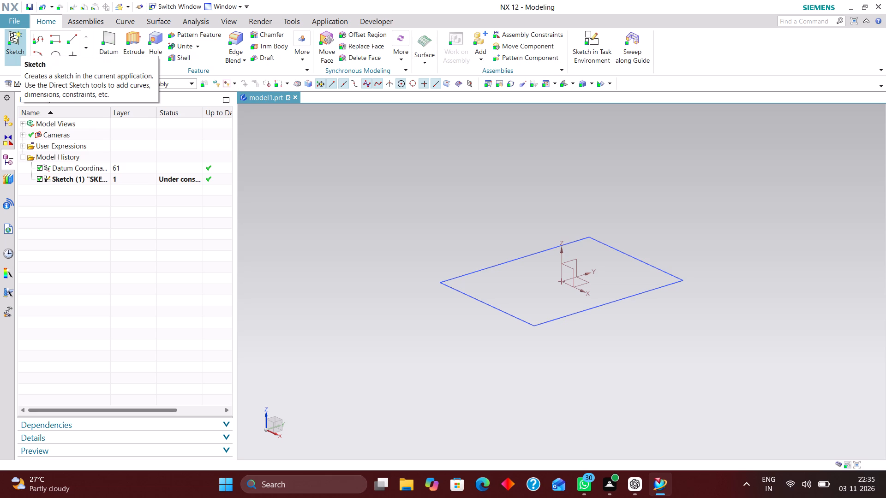
# Reopen the rectangle sketch with rollback and dimension the top edge to 170 mm.
pyautogui.click(130, 183)
pyautogui.rightClick(128, 183)
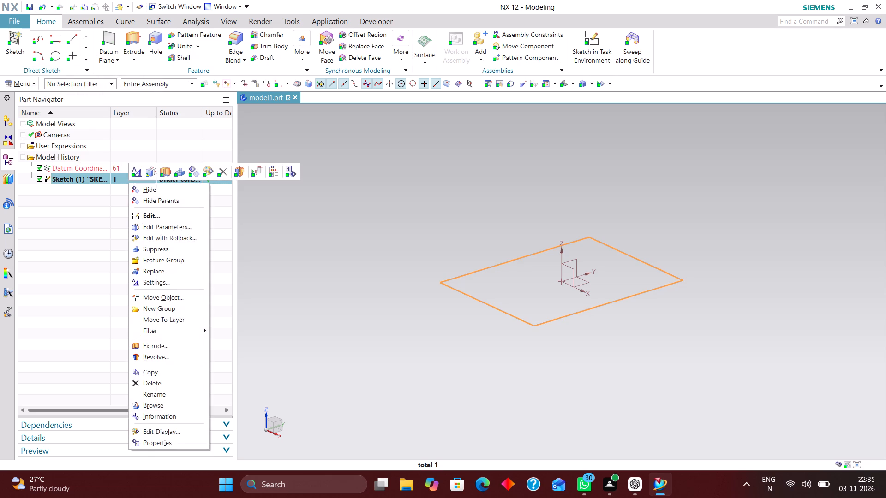
pyautogui.click(196, 238)
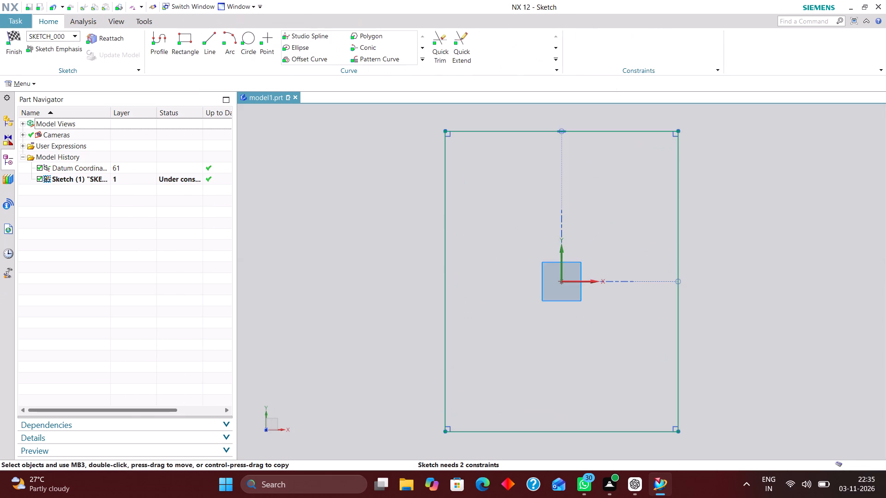
pyautogui.scroll(-4, 405, 200)
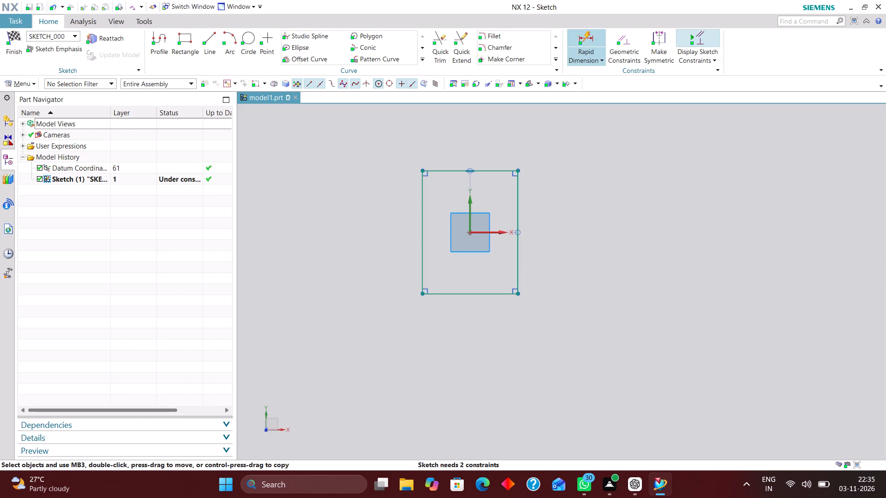
pyautogui.click(584, 43)
pyautogui.click(496, 169)
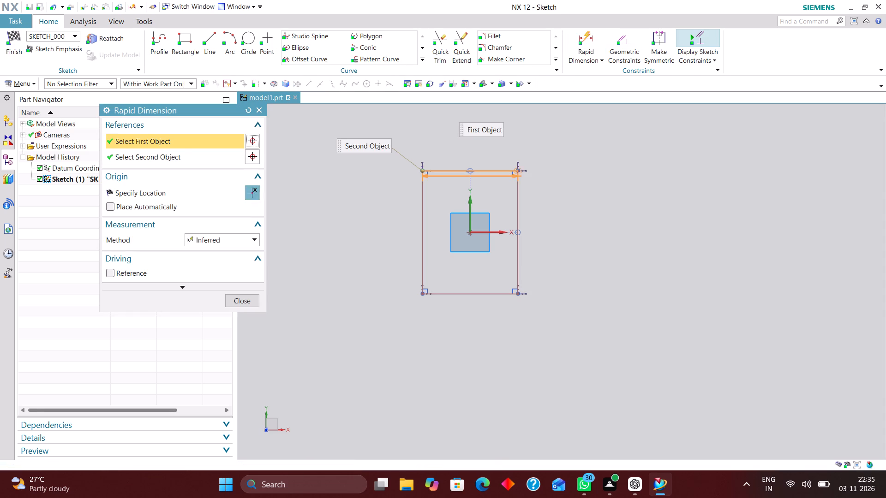
pyautogui.click(451, 130)
pyautogui.write('170')
pyautogui.press('Return')
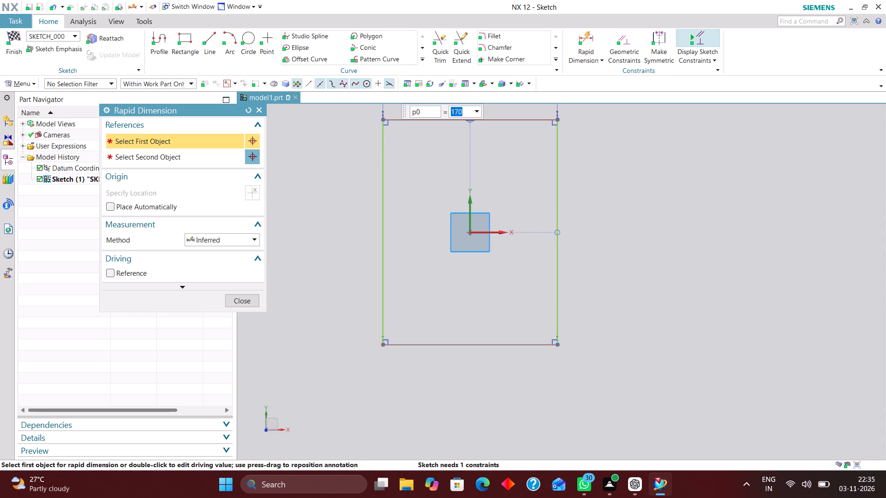
# Dimension the rectangle's vertical side to 140 mm and finish the sketch.
pyautogui.click(556, 294)
pyautogui.click(608, 219)
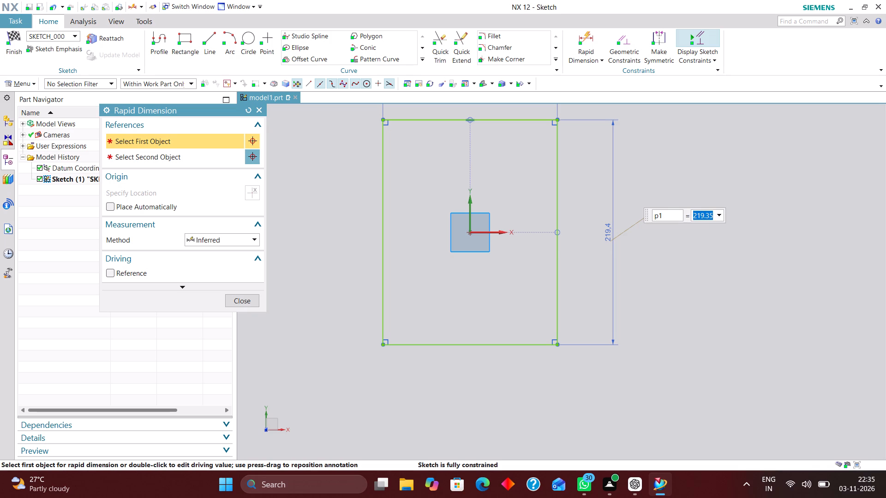
pyautogui.write('140')
pyautogui.press('Return')
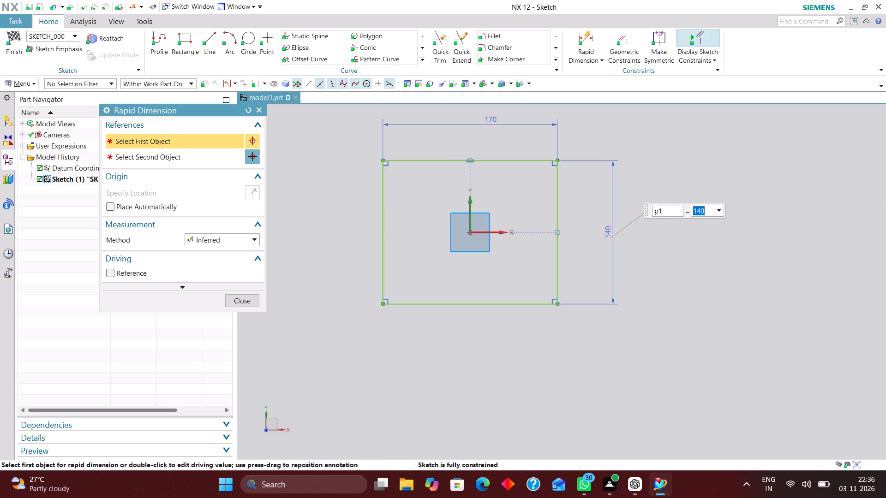
pyautogui.click(245, 302)
pyautogui.click(14, 38)
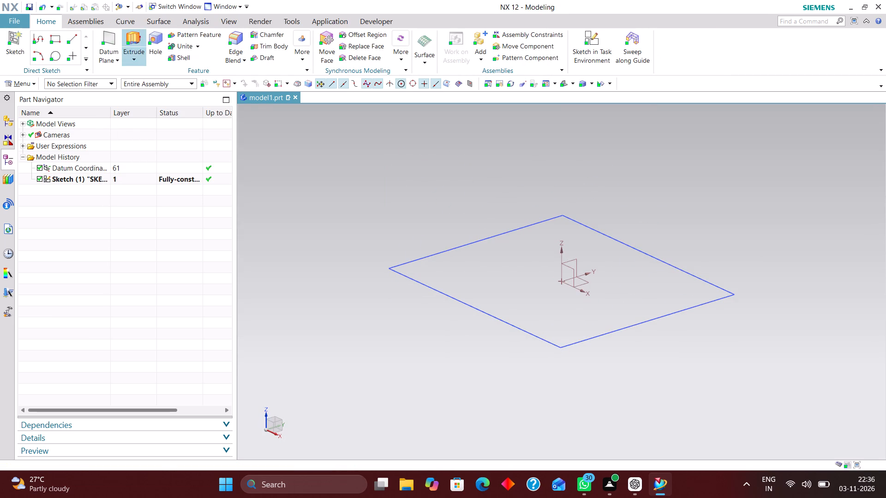
# Extrude the rectangle upward along Z from 0 to 14 mm as a new base plate with no Boolean.
pyautogui.click(135, 40)
pyautogui.click(475, 307)
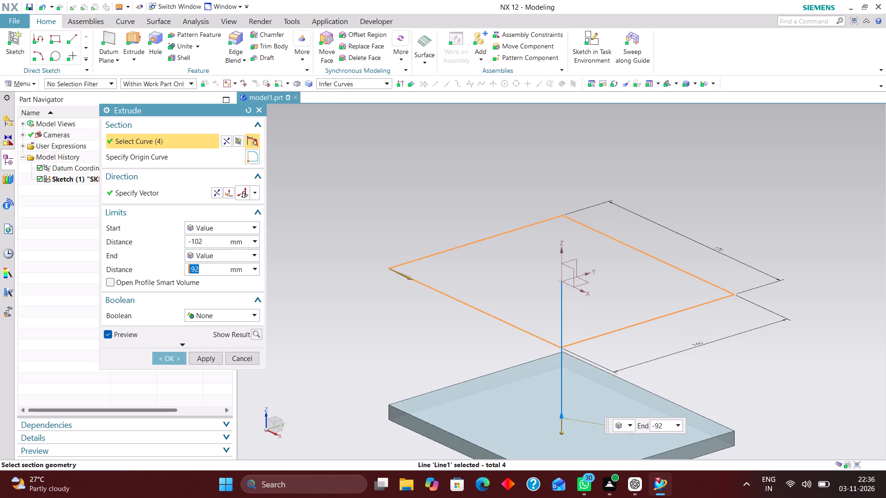
pyautogui.moveTo(220, 242); pyautogui.dragTo(158, 242)
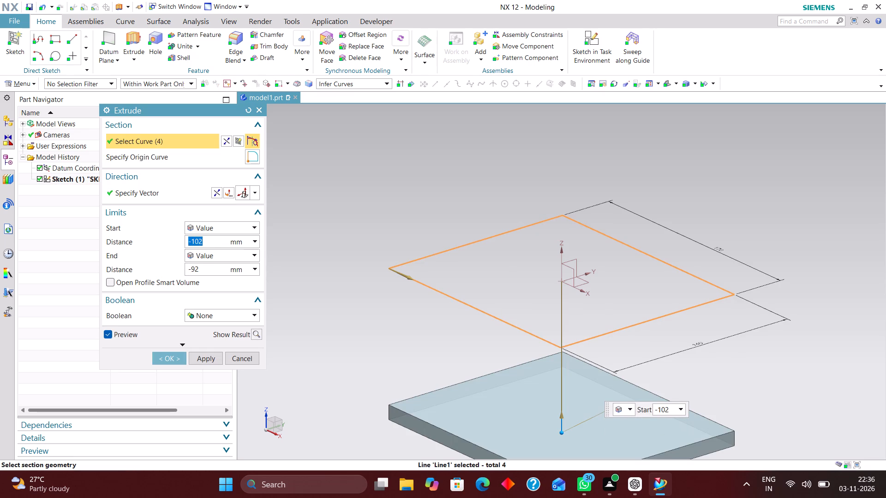
pyautogui.press('0')
pyautogui.press('Return')
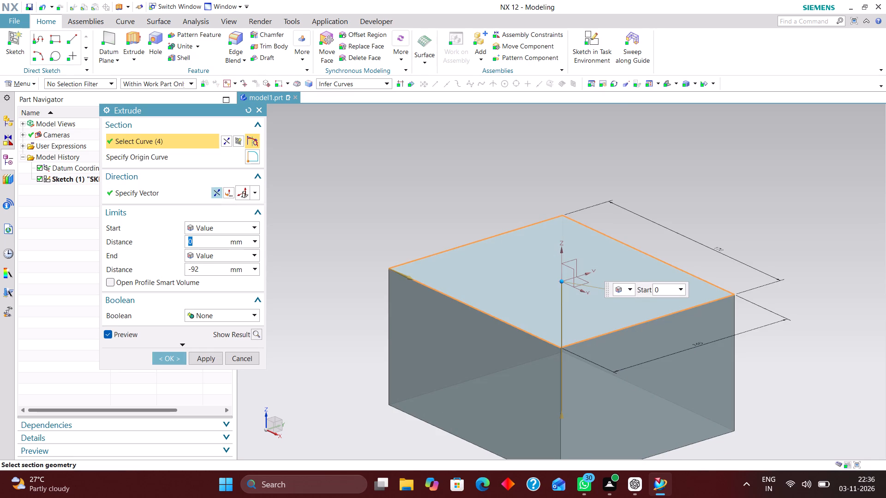
pyautogui.click(214, 192)
pyautogui.moveTo(191, 269); pyautogui.dragTo(186, 269)
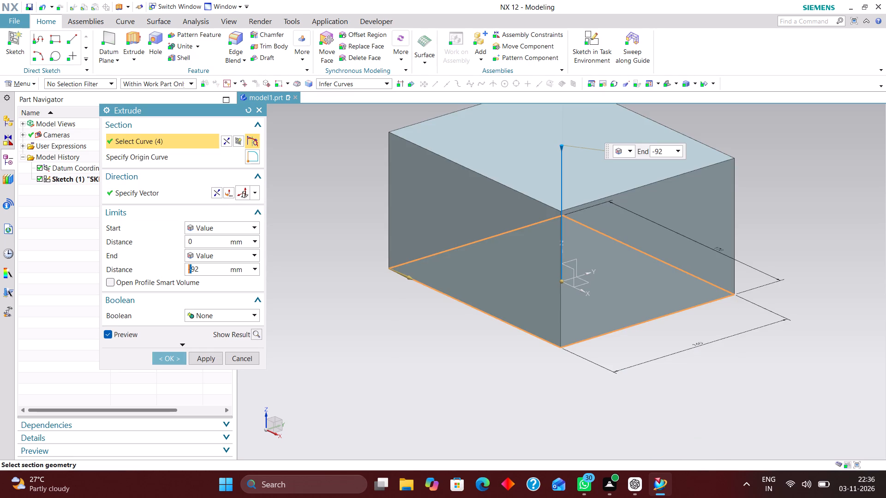
pyautogui.press('BackSpace')
pyautogui.press('Return')
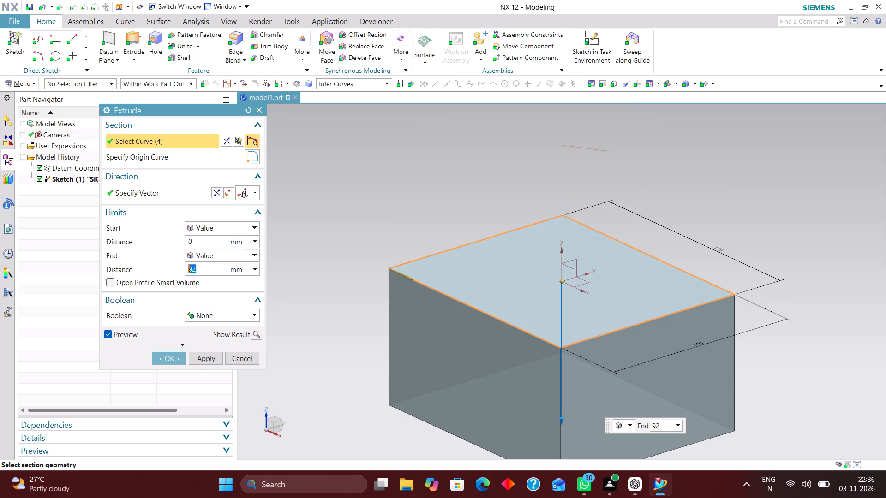
pyautogui.click(219, 190)
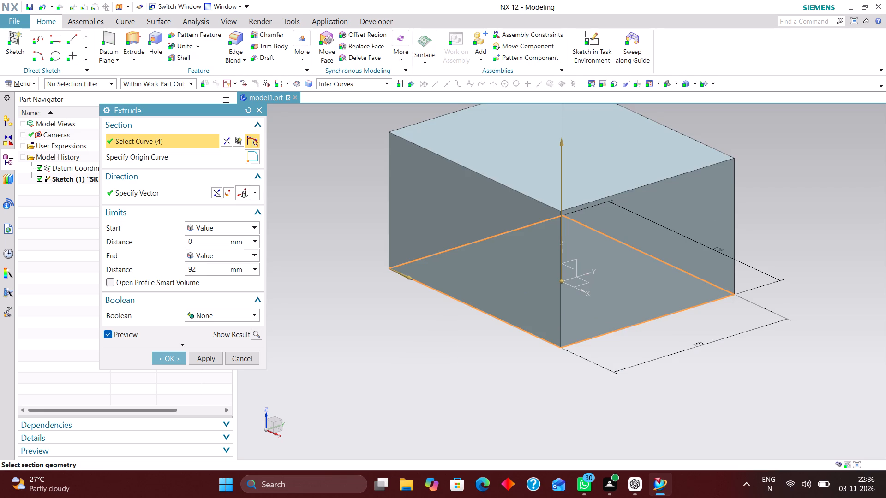
pyautogui.write('14')
pyautogui.moveTo(200, 270); pyautogui.dragTo(141, 272)
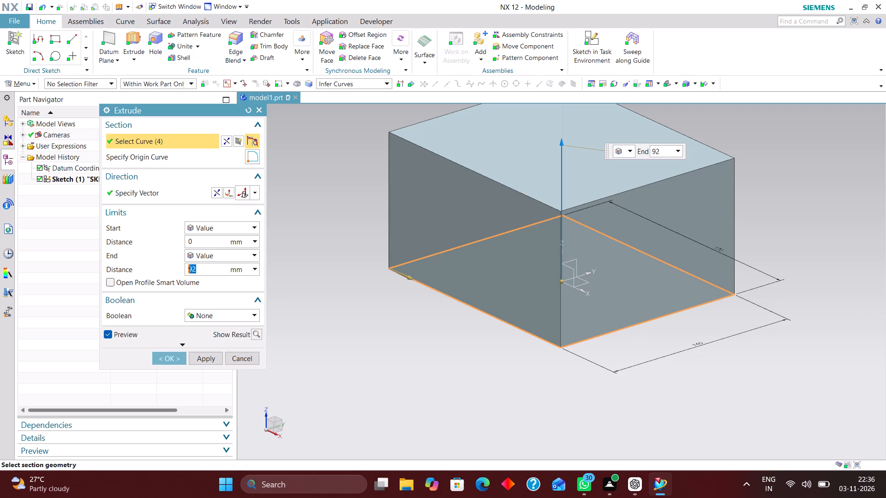
pyautogui.write('14')
pyautogui.press('Return')
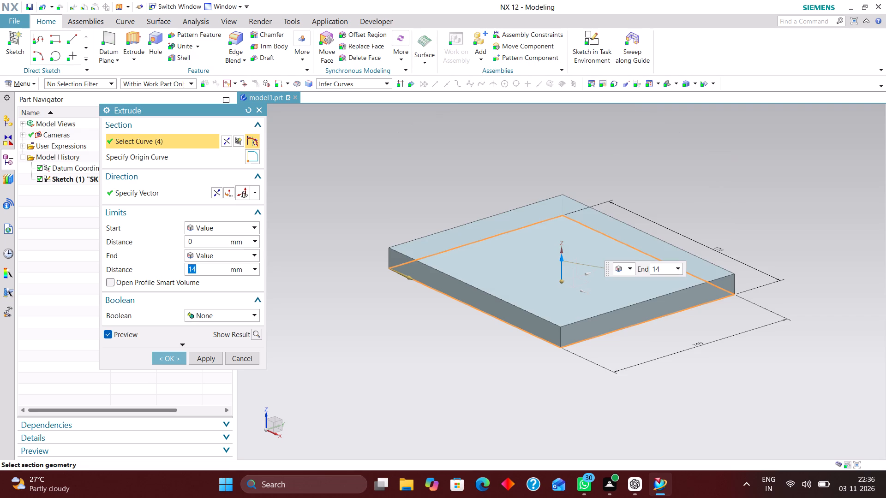
pyautogui.click(174, 355)
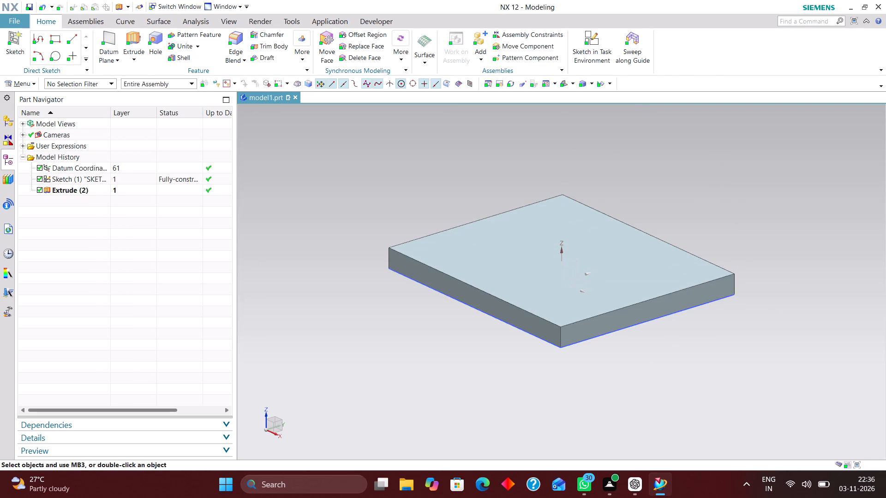
# Hide the base rectangle sketch.
pyautogui.moveTo(490, 313); pyautogui.dragTo(491, 366, button='right')
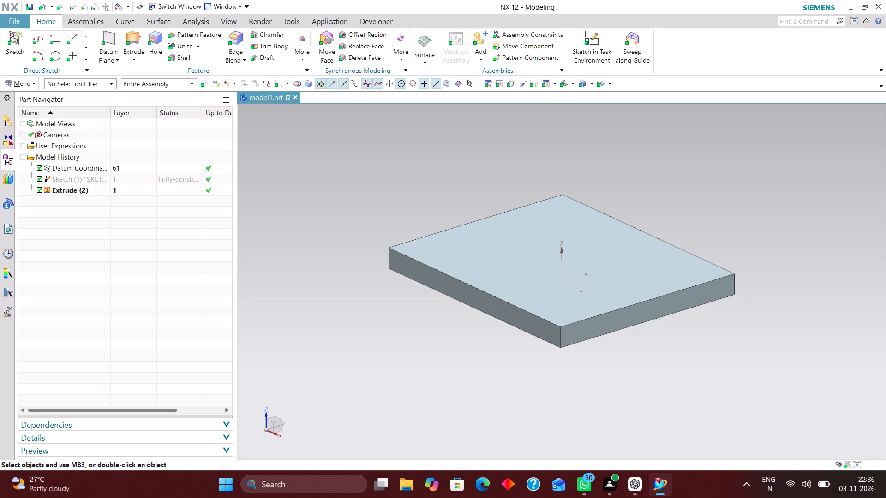
# Blend the four vertical corner edges of the base plate with an 18 mm radius.
pyautogui.click(238, 40)
pyautogui.click(560, 337)
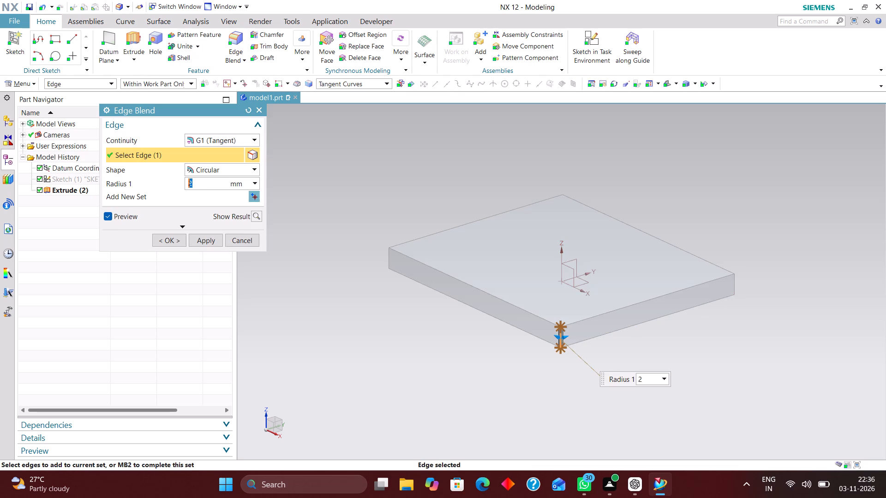
pyautogui.write('18')
pyautogui.press('Return')
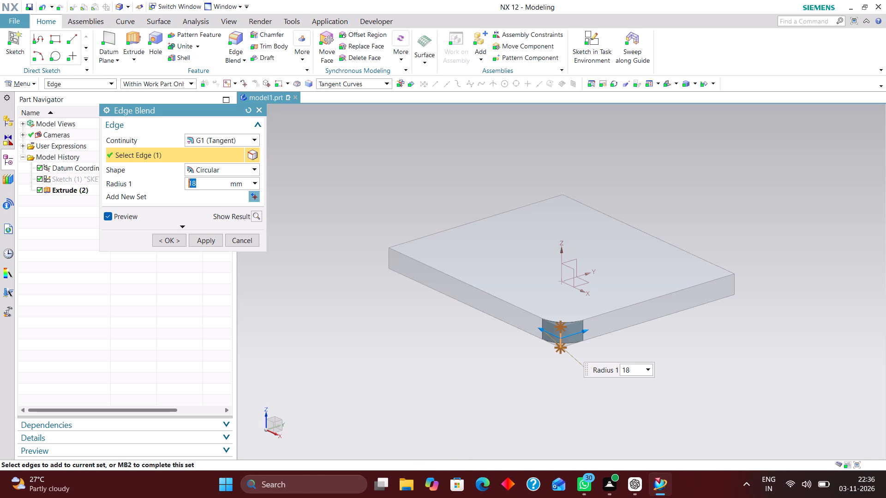
pyautogui.click(390, 261)
pyautogui.moveTo(452, 356); pyautogui.dragTo(390, 352, button='middle')
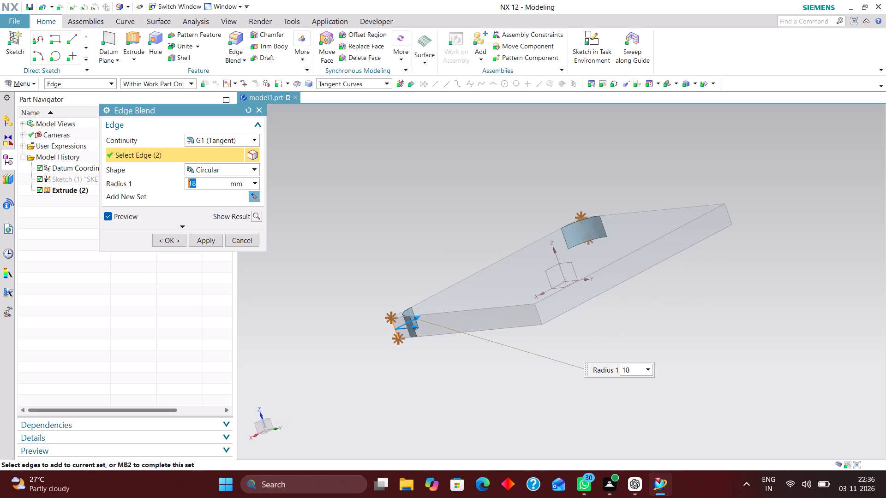
pyautogui.click(541, 314)
pyautogui.moveTo(605, 370); pyautogui.dragTo(549, 398, button='middle')
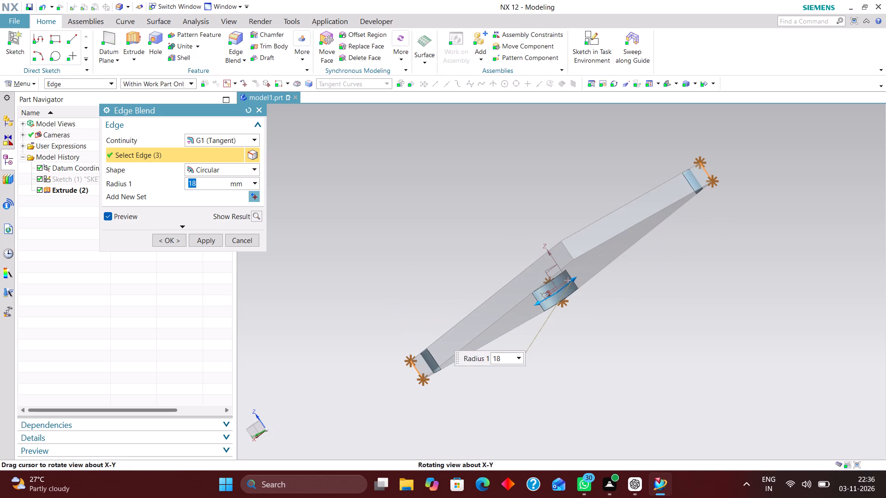
pyautogui.click(564, 249)
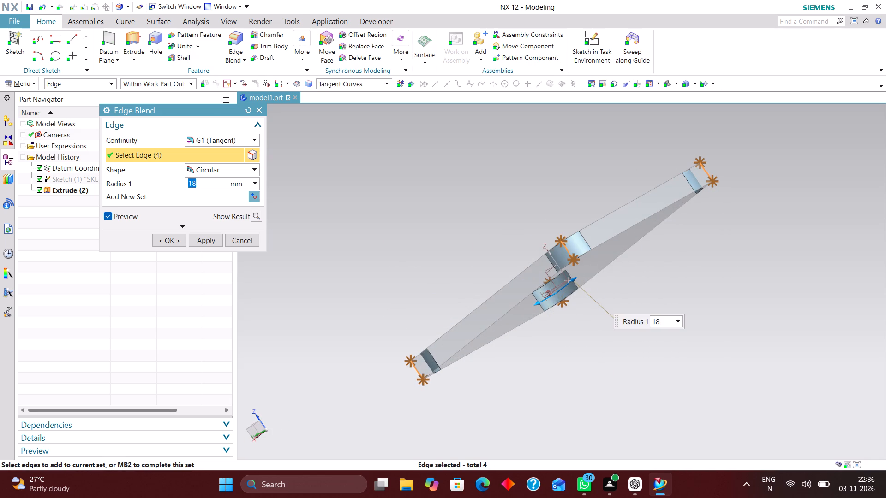
pyautogui.click(166, 240)
# Create a new sketch on the vertical XZ datum plane through the plate's centre.
pyautogui.click(564, 83)
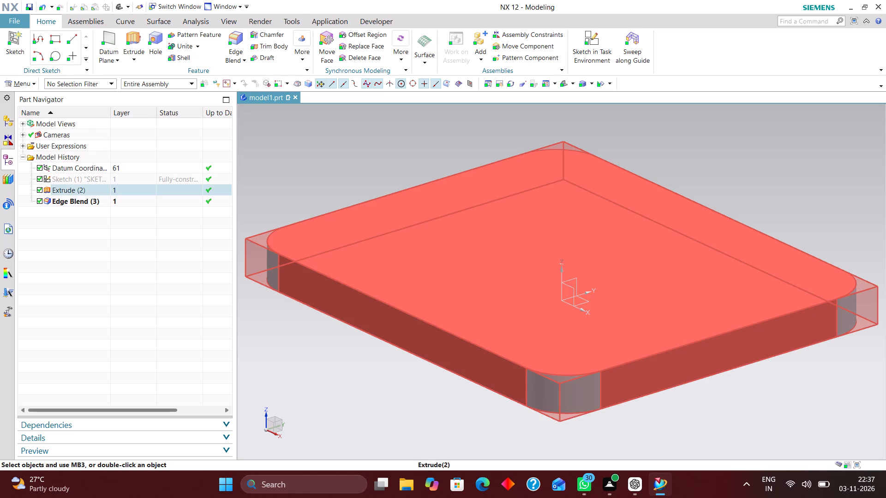
pyautogui.scroll(-3, 504, 297)
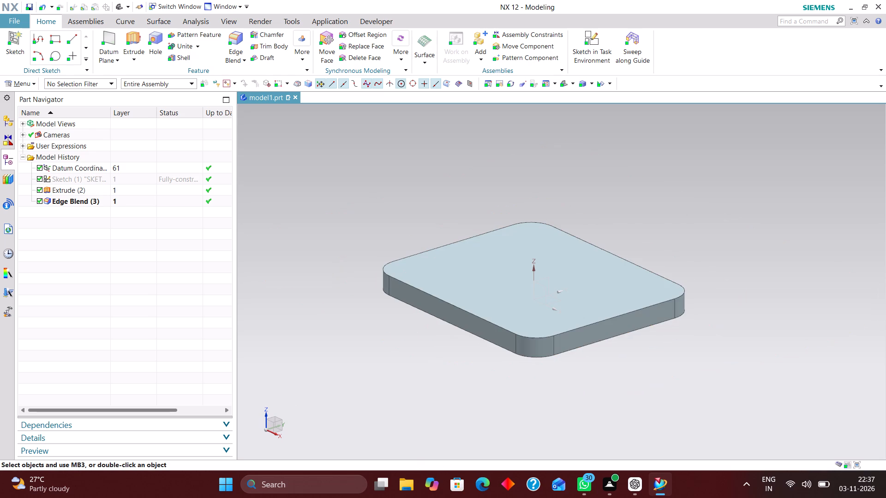
pyautogui.click(596, 40)
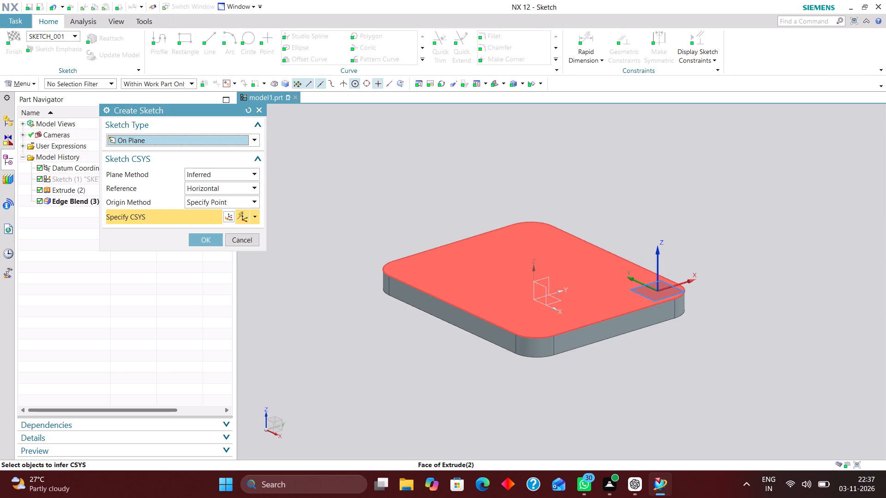
pyautogui.click(547, 289)
pyautogui.click(211, 240)
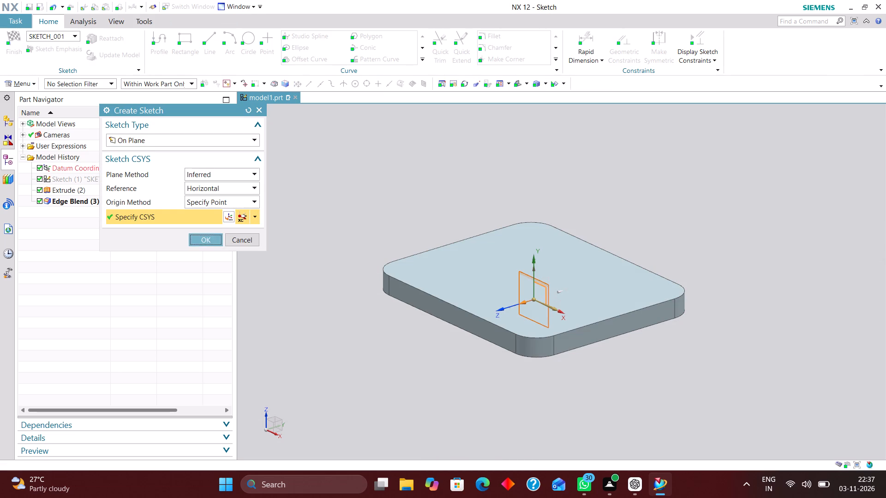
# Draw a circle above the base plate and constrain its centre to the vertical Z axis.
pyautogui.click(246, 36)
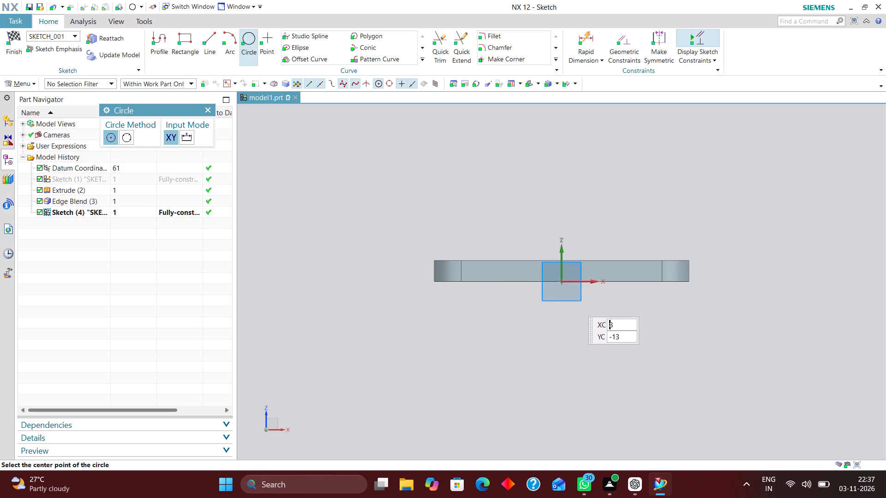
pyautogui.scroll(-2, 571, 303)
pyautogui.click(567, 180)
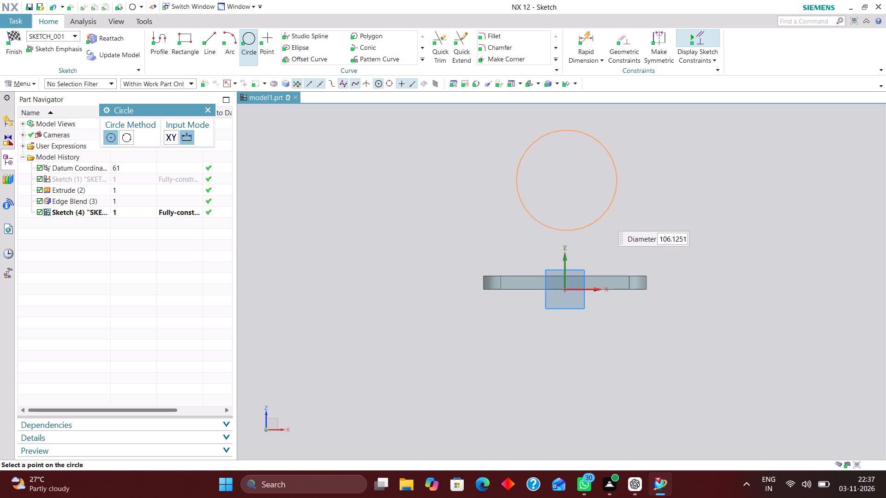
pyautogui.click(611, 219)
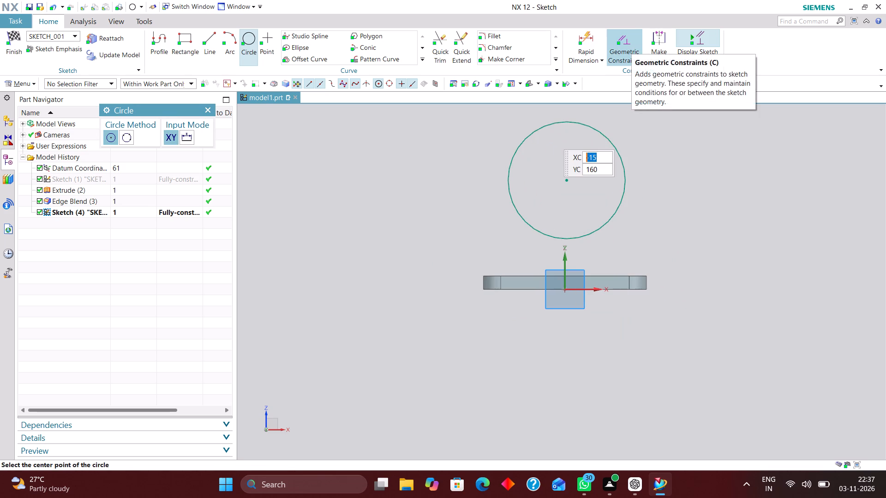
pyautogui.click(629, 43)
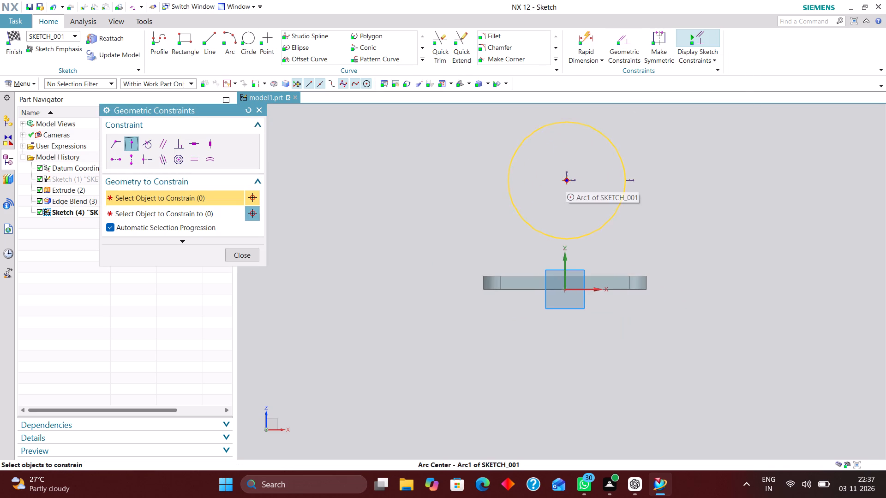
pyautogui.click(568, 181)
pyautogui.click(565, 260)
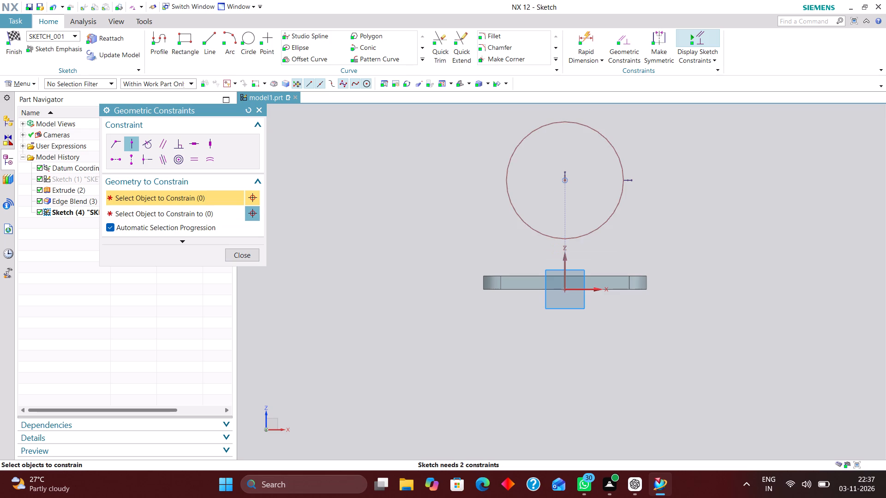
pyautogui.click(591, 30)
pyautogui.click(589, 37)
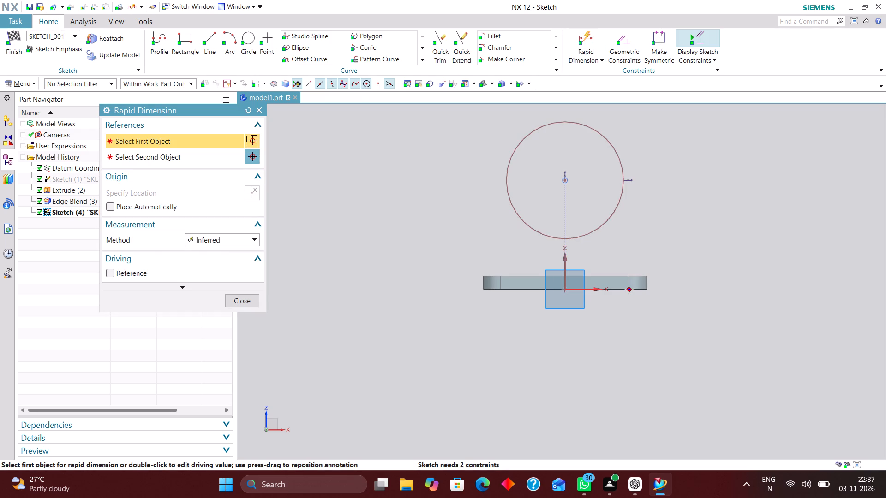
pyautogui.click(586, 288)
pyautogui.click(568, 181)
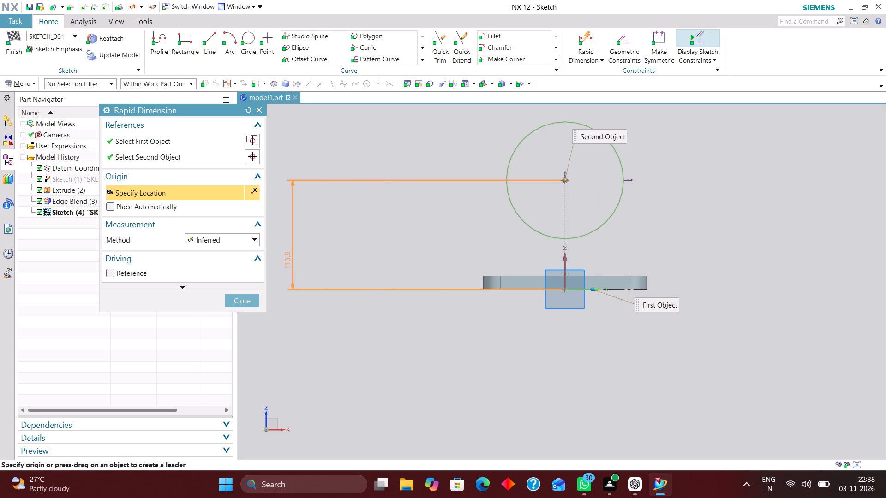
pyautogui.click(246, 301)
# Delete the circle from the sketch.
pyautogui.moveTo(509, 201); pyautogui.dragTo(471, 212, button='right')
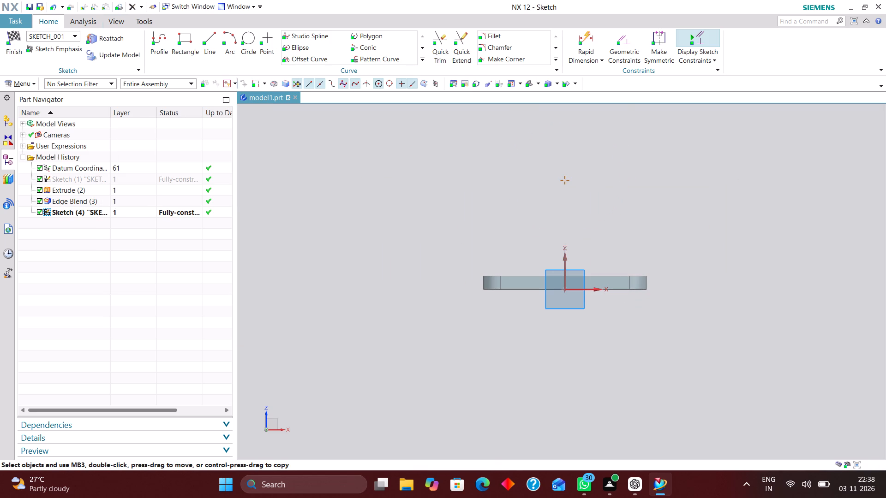
# Sketch a rectangle about 175 mm wide above the plate and constrain its top edge's midpoint to the Z axis.
pyautogui.click(186, 39)
pyautogui.click(479, 138)
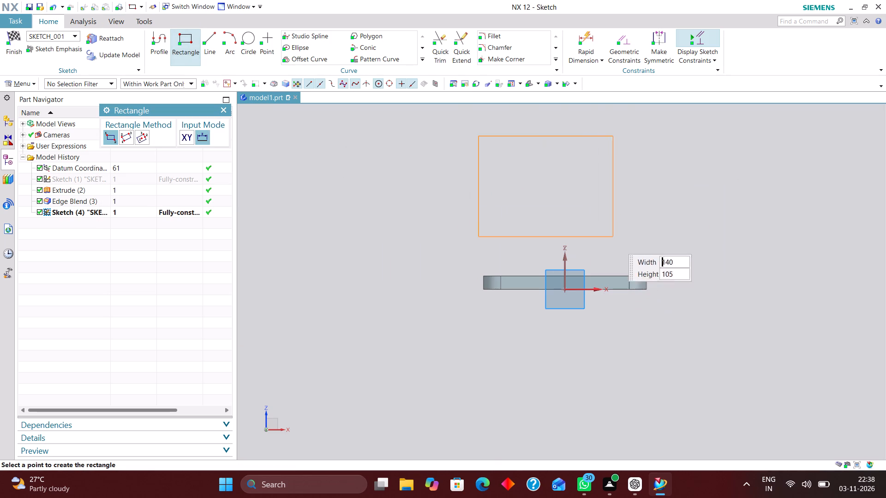
pyautogui.click(644, 263)
pyautogui.click(620, 37)
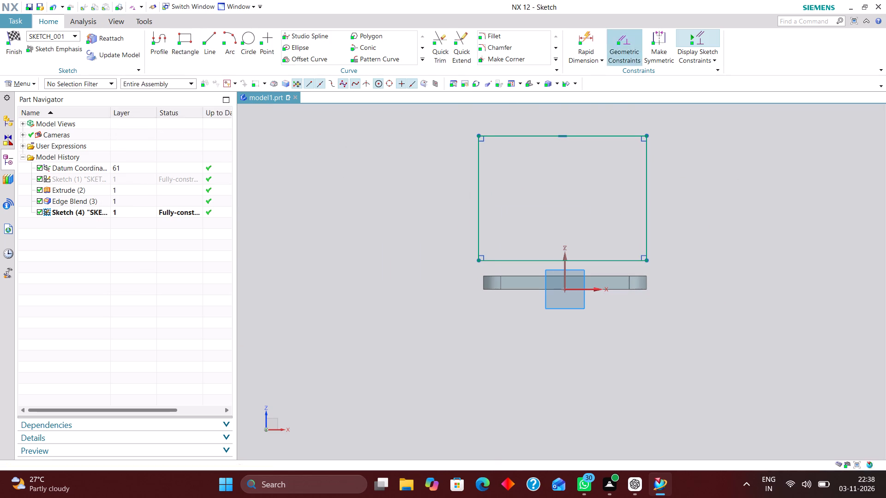
pyautogui.click(564, 135)
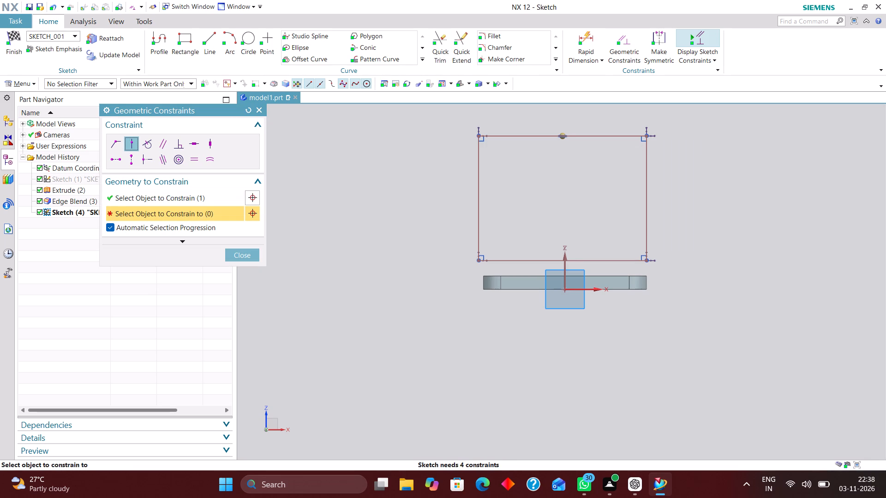
pyautogui.click(565, 262)
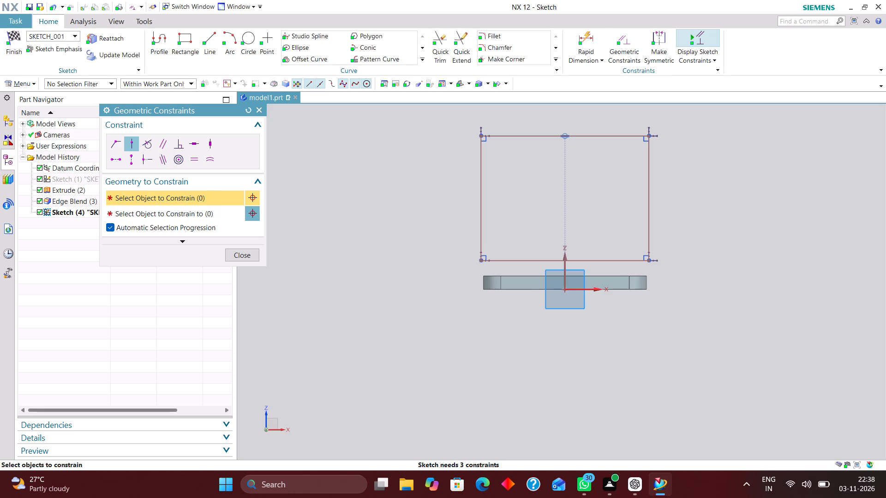
# Dimension the rectangle to 120 mm wide and 120 mm high.
pyautogui.click(584, 39)
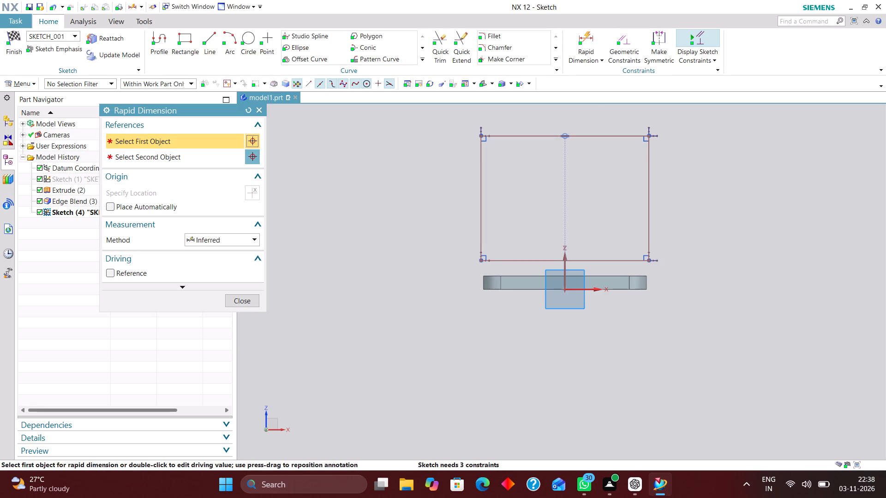
pyautogui.click(601, 261)
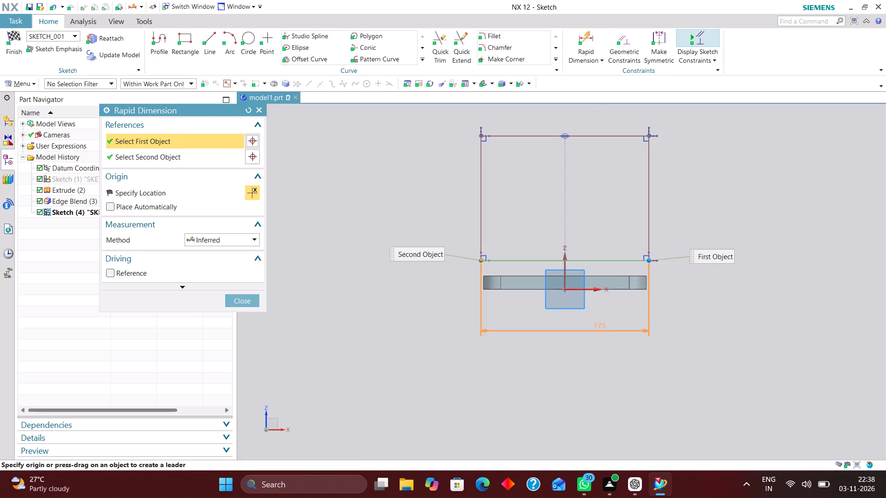
pyautogui.click(582, 345)
pyautogui.write('120')
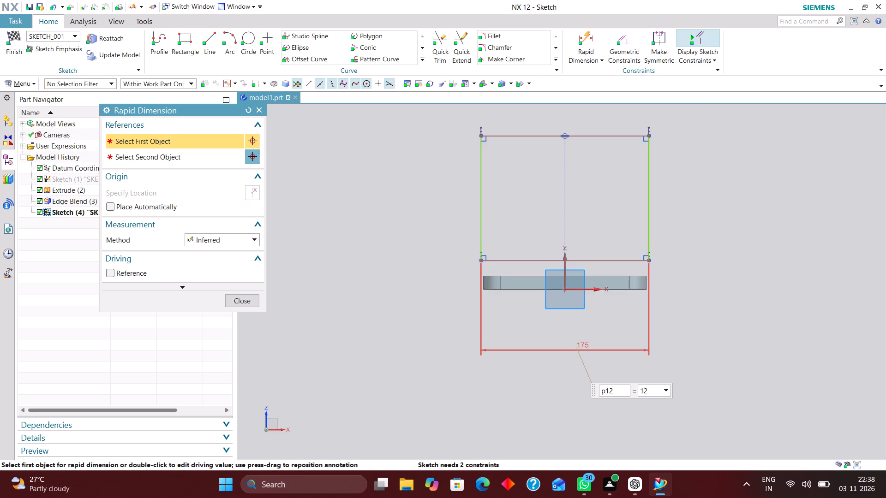
pyautogui.press('Return')
pyautogui.click(625, 253)
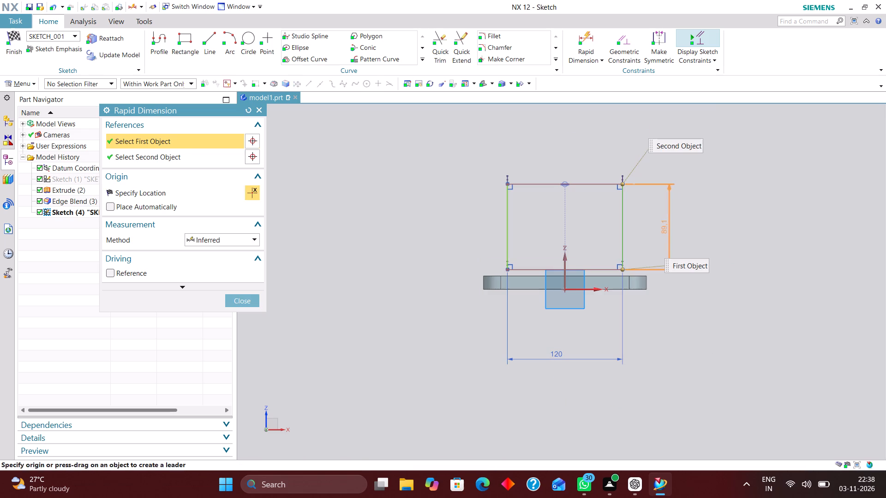
pyautogui.click(676, 229)
pyautogui.write('120')
pyautogui.press('Return')
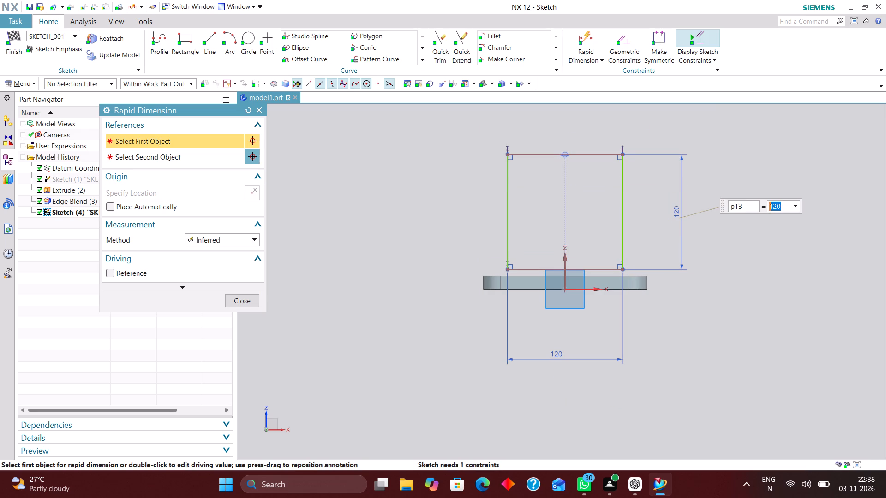
pyautogui.click(242, 297)
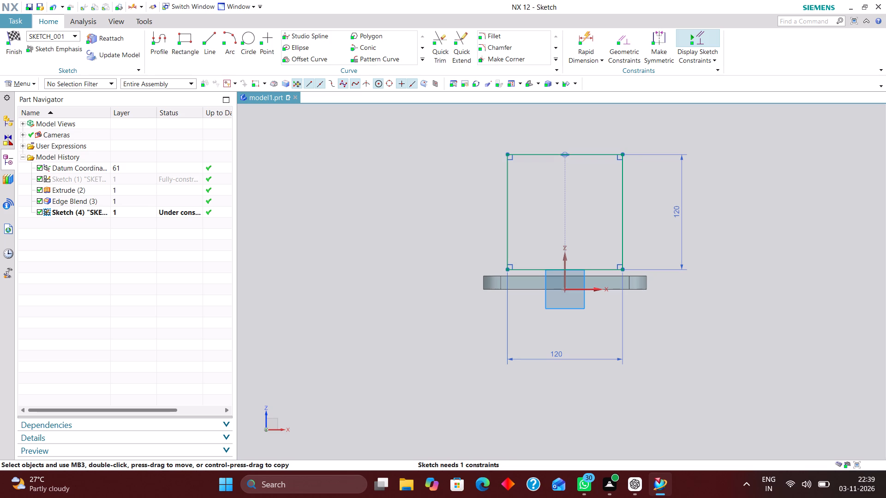
# Dimension the square's lower edge 14 mm above the horizontal X axis and finish the sketch.
pyautogui.scroll(2, 538, 269)
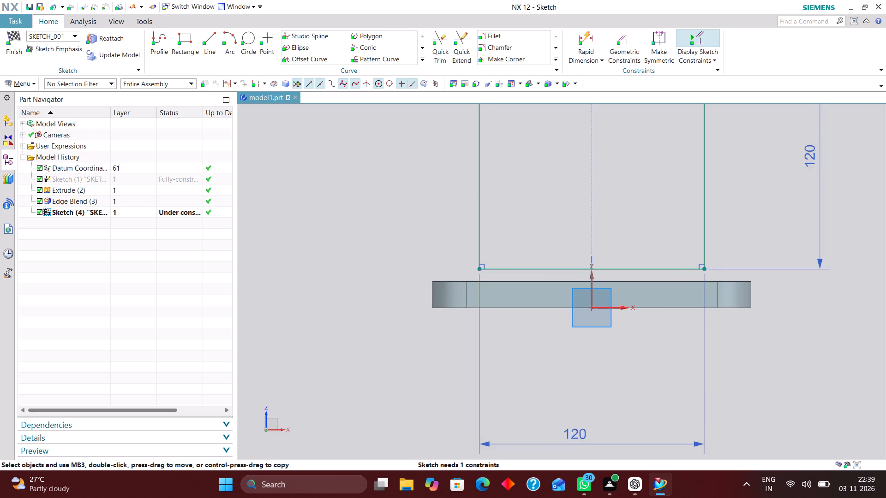
pyautogui.scroll(1, 536, 271)
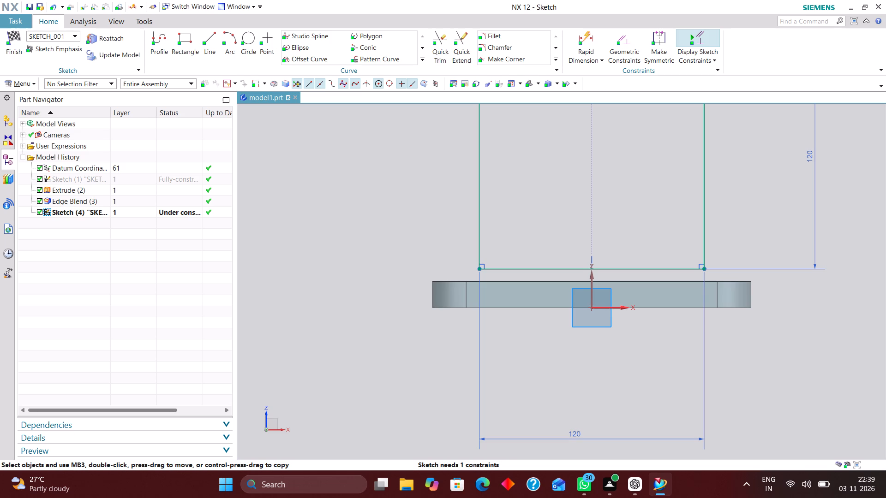
pyautogui.scroll(-5, 464, 207)
pyautogui.scroll(-1, 494, 242)
pyautogui.scroll(2, 564, 210)
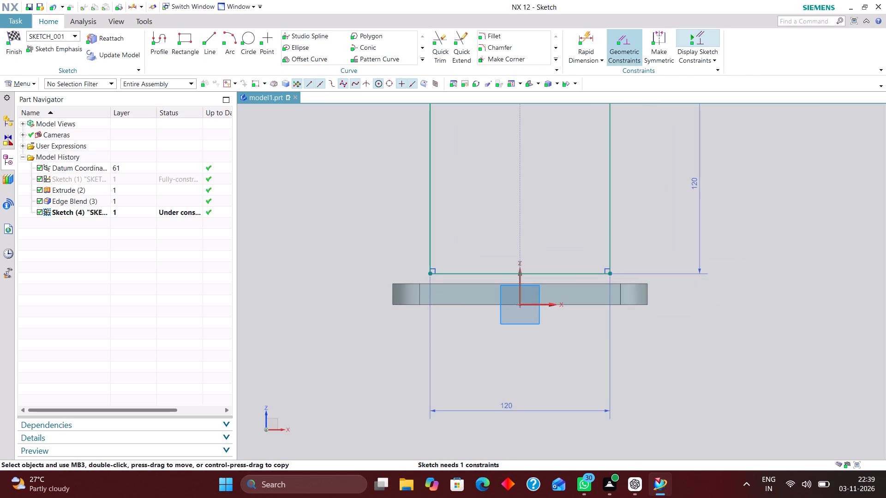
pyautogui.click(587, 40)
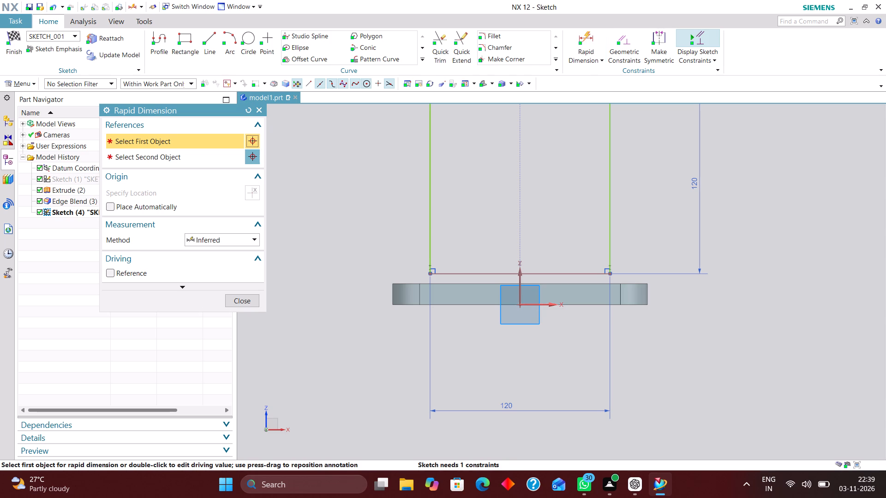
pyautogui.click(538, 302)
pyautogui.click(553, 274)
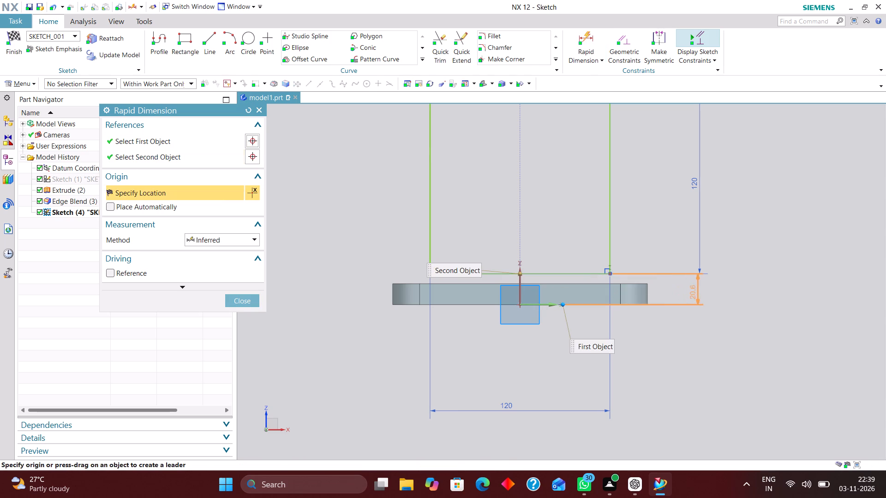
pyautogui.click(694, 291)
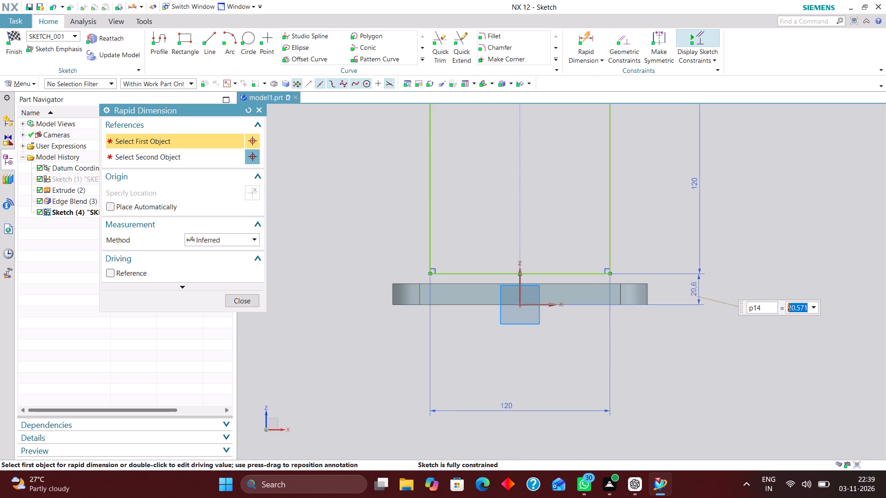
pyautogui.write('14')
pyautogui.press('Return')
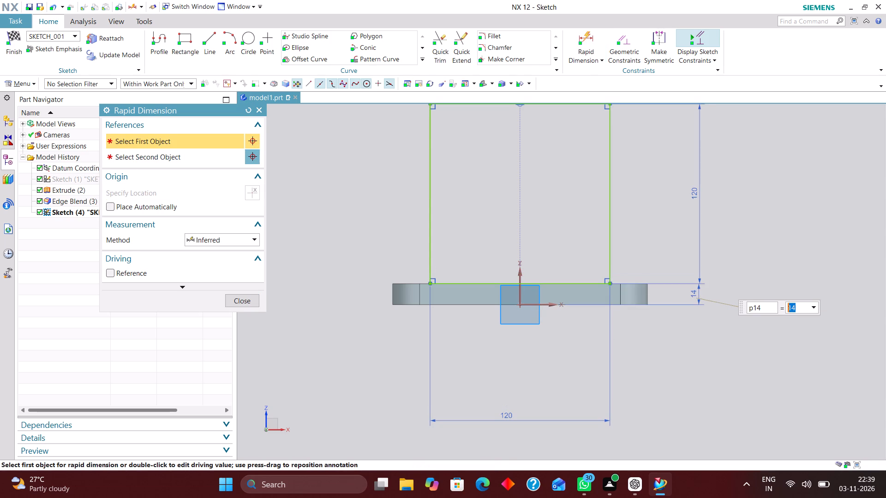
pyautogui.click(249, 299)
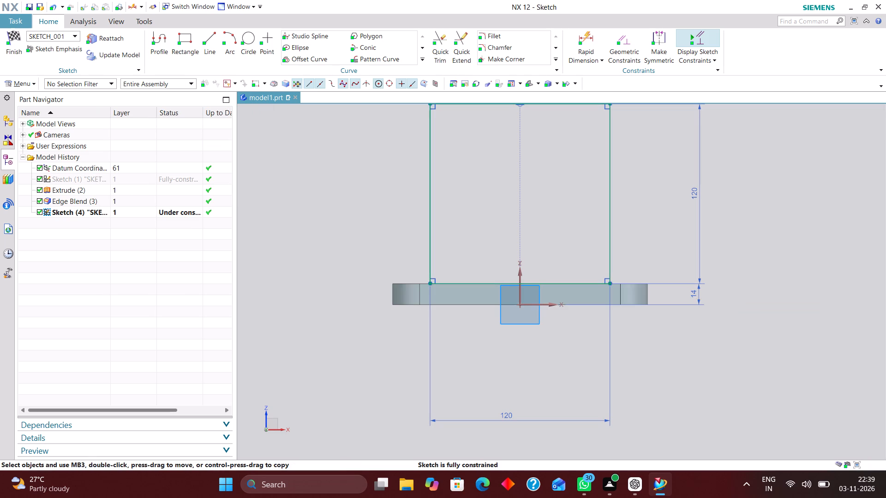
pyautogui.scroll(-2, 488, 309)
pyautogui.scroll(1, 503, 250)
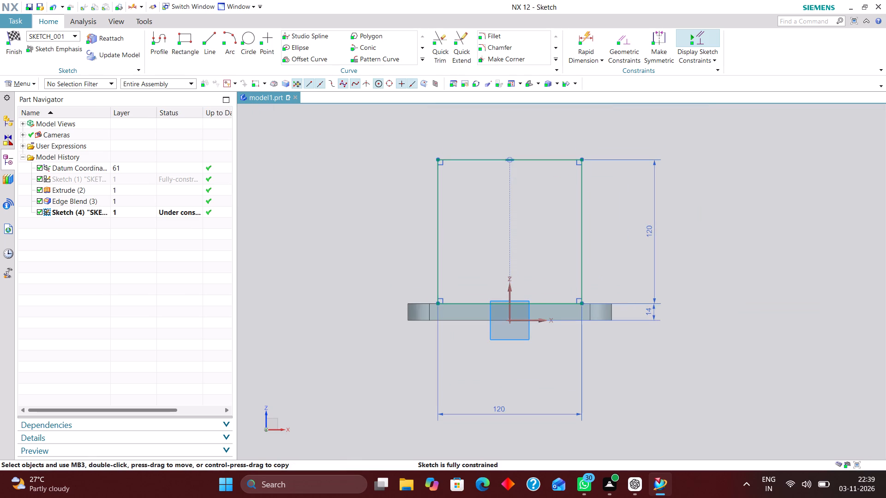
pyautogui.click(18, 39)
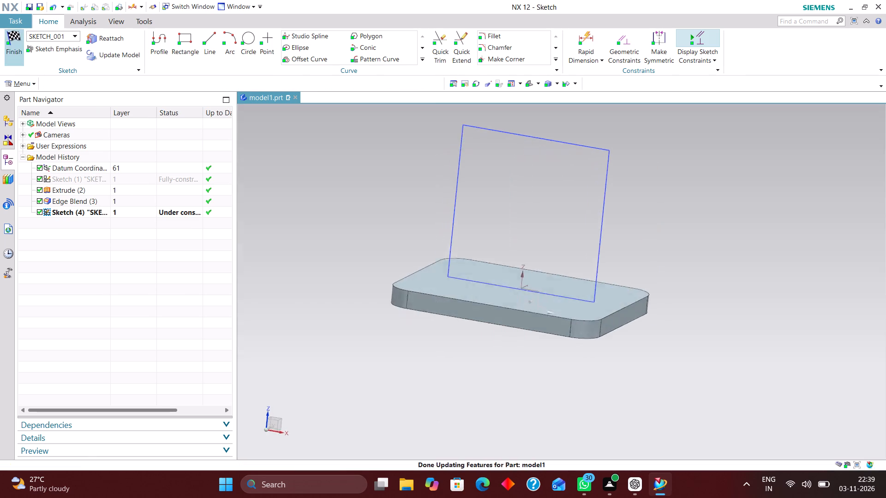
# Start extruding the upright square profile and stretch its end distance to 70 mm, out to the base plate's edge.
pyautogui.scroll(-3, 454, 215)
pyautogui.scroll(1, 444, 199)
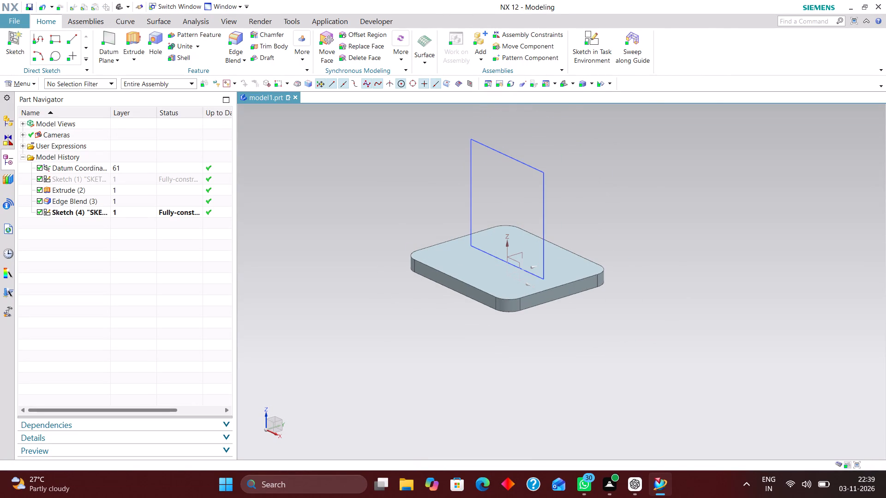
pyautogui.click(134, 38)
pyautogui.click(545, 204)
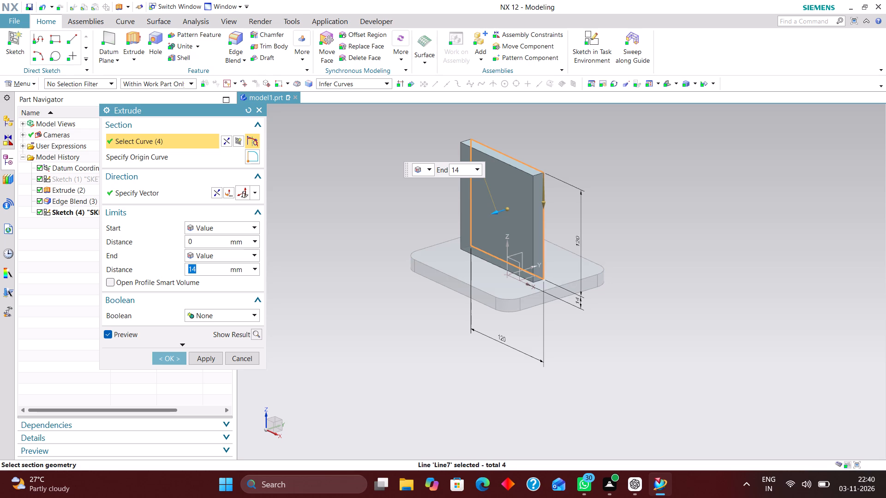
pyautogui.moveTo(657, 231); pyautogui.dragTo(625, 216, button='middle')
pyautogui.moveTo(659, 199); pyautogui.dragTo(600, 202, button='right')
pyautogui.scroll(1, 513, 225)
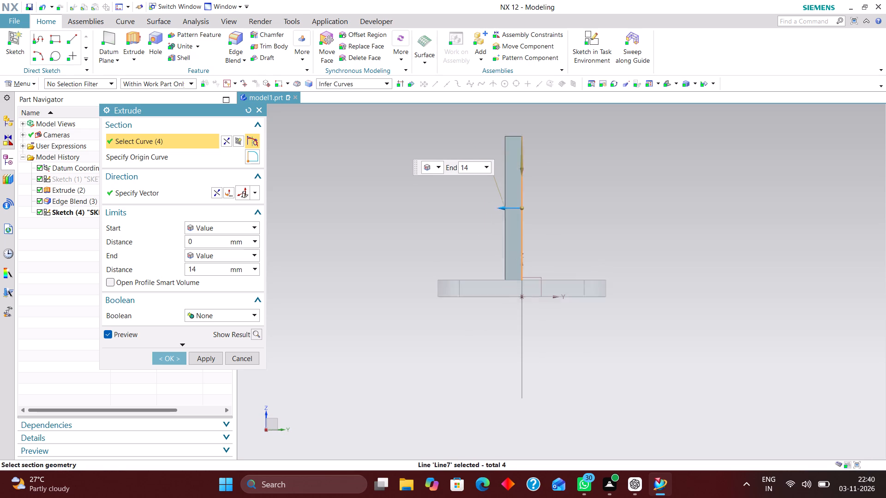
pyautogui.scroll(1, 513, 225)
pyautogui.moveTo(503, 203); pyautogui.dragTo(418, 207)
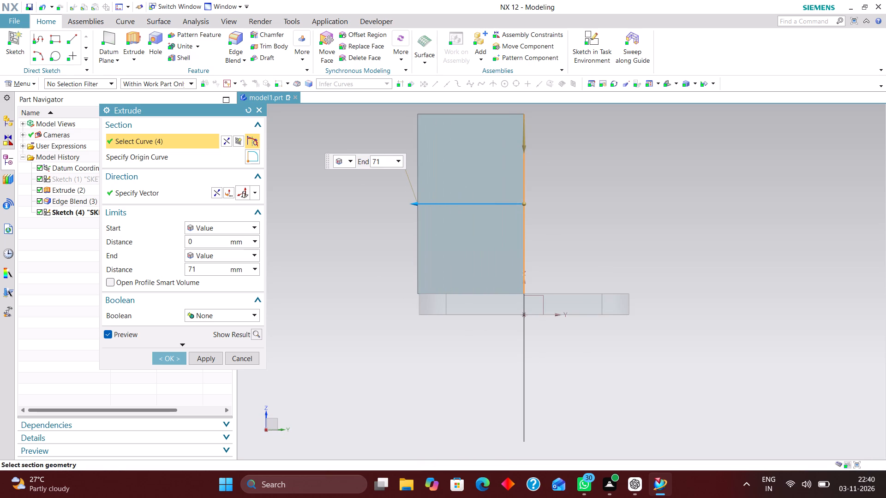
pyautogui.moveTo(418, 207); pyautogui.dragTo(419, 207)
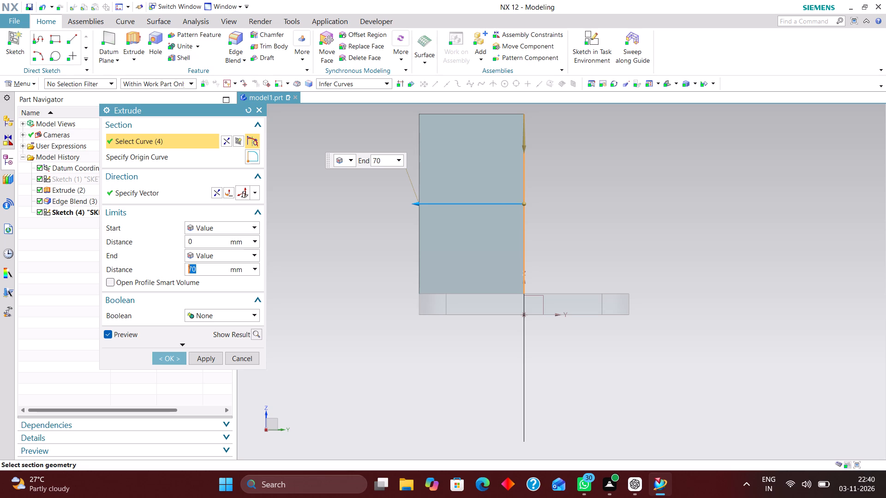
# Switch to the calculator and add 71 and 48.
pyautogui.click(80, 245)
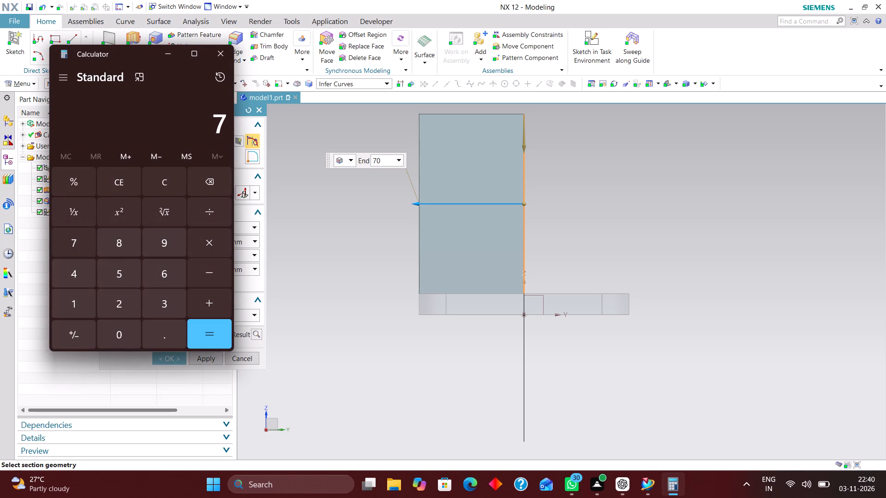
pyautogui.click(82, 302)
pyautogui.click(210, 303)
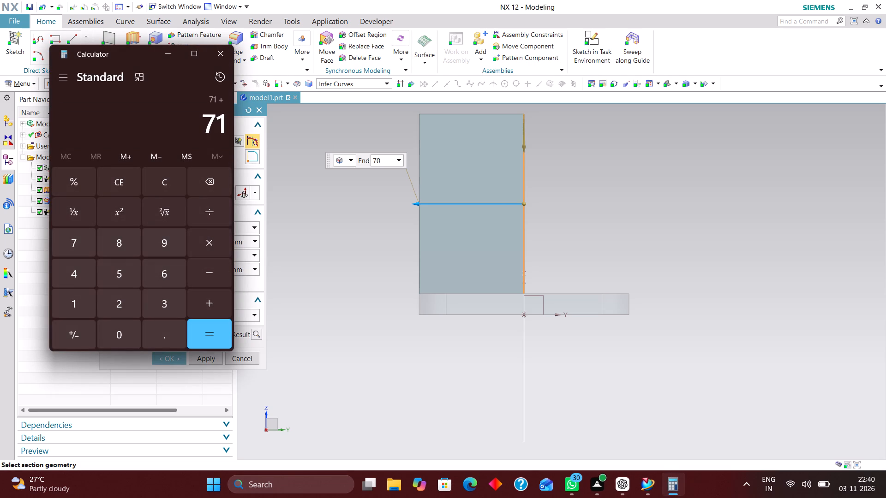
pyautogui.click(79, 270)
pyautogui.click(113, 235)
pyautogui.click(206, 330)
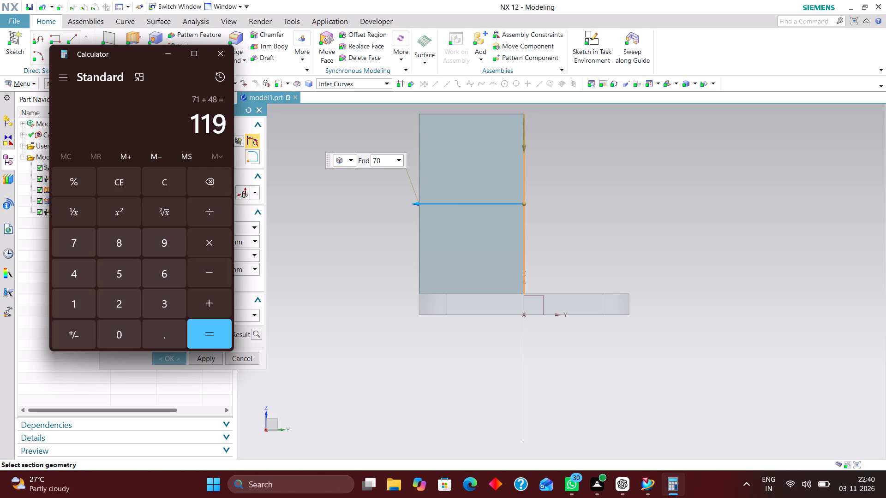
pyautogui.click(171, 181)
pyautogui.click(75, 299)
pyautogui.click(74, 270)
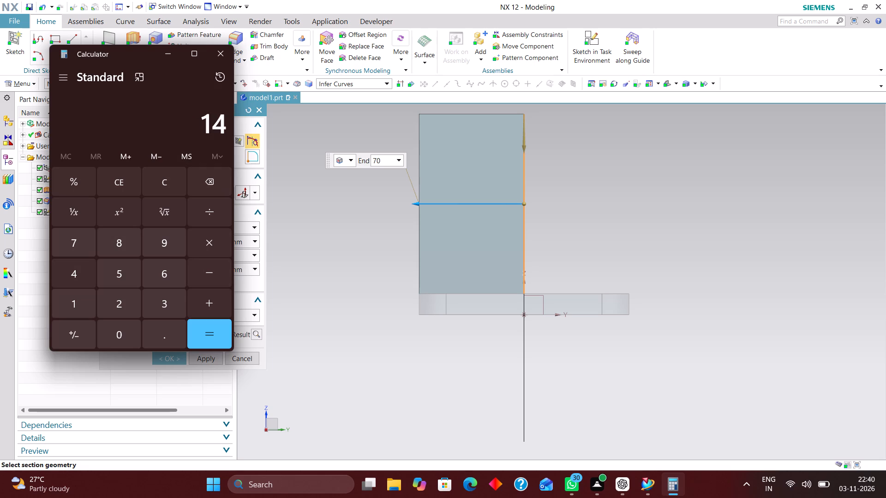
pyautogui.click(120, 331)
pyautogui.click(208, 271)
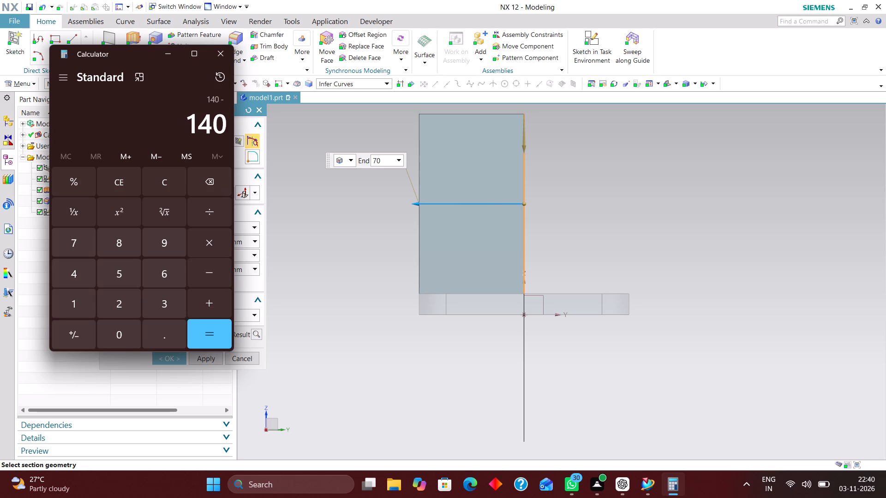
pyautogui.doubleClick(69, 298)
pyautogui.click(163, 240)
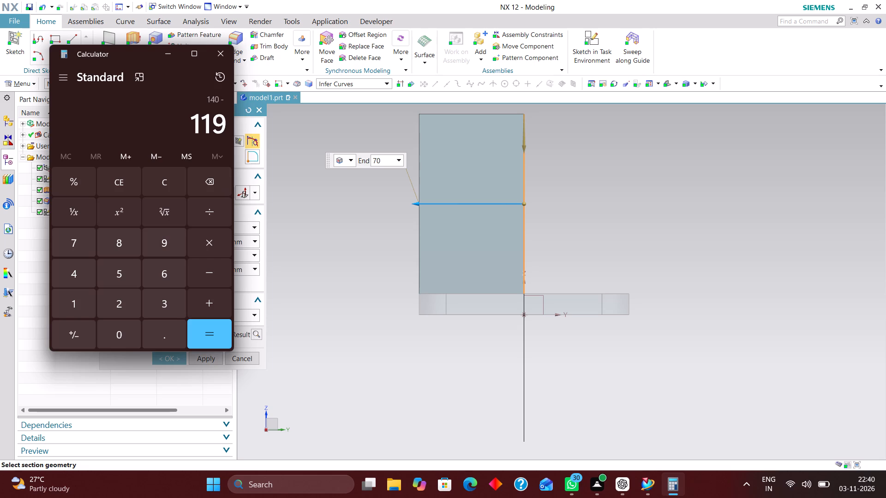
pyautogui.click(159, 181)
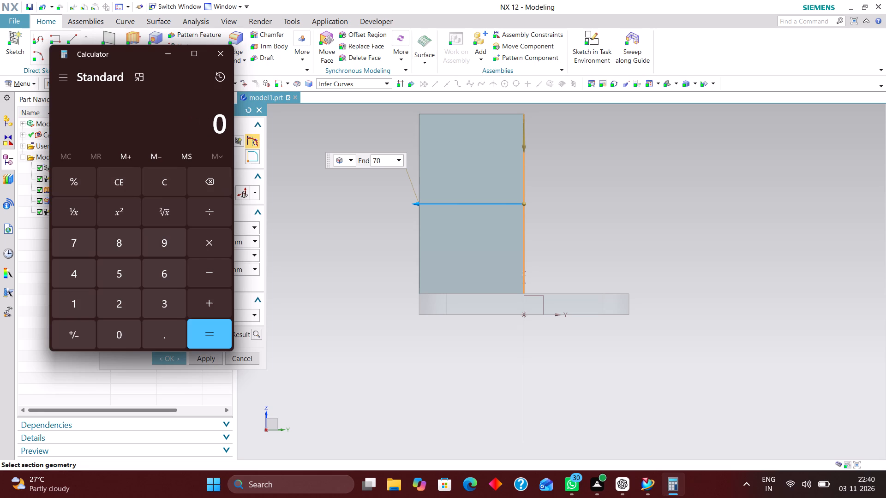
# Subtract 119 from 170 in the calculator, close it and return to NX.
pyautogui.click(73, 299)
pyautogui.click(77, 244)
pyautogui.click(111, 337)
pyautogui.click(217, 272)
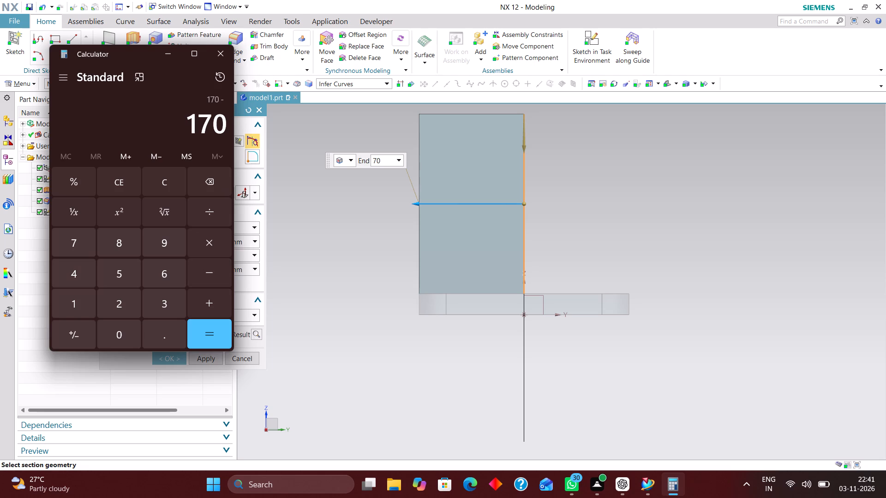
pyautogui.doubleClick(77, 305)
pyautogui.click(168, 231)
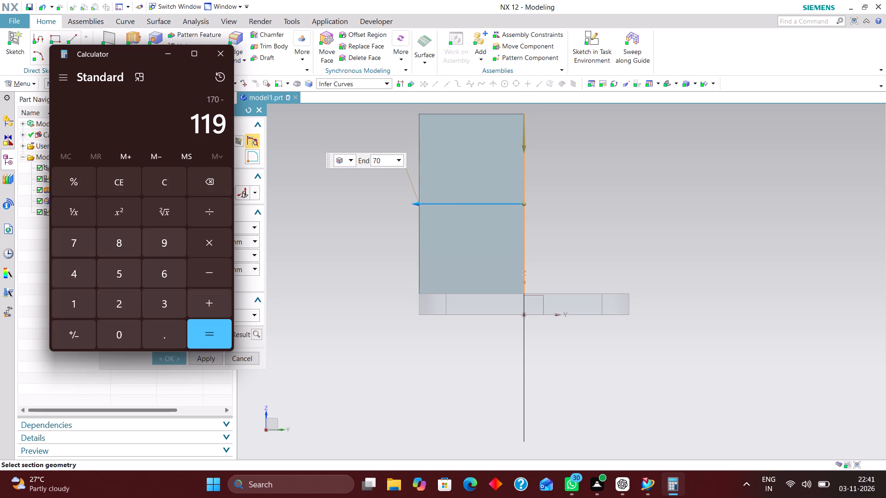
pyautogui.click(207, 330)
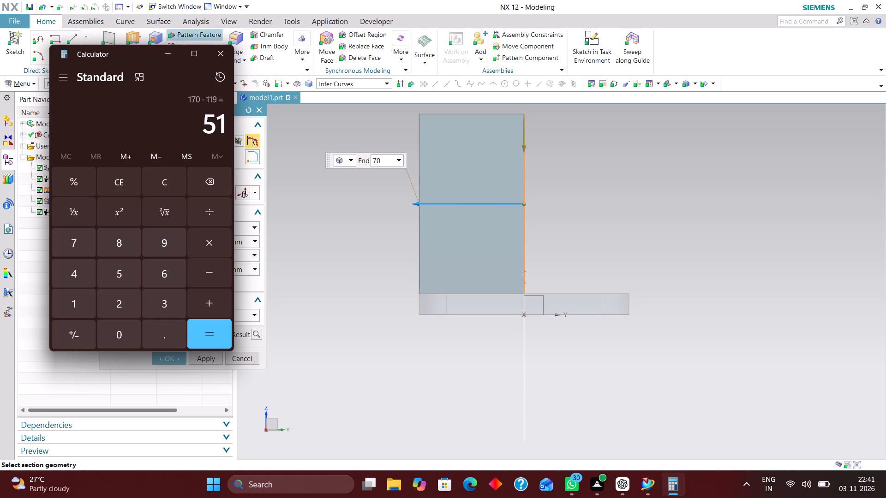
pyautogui.click(227, 54)
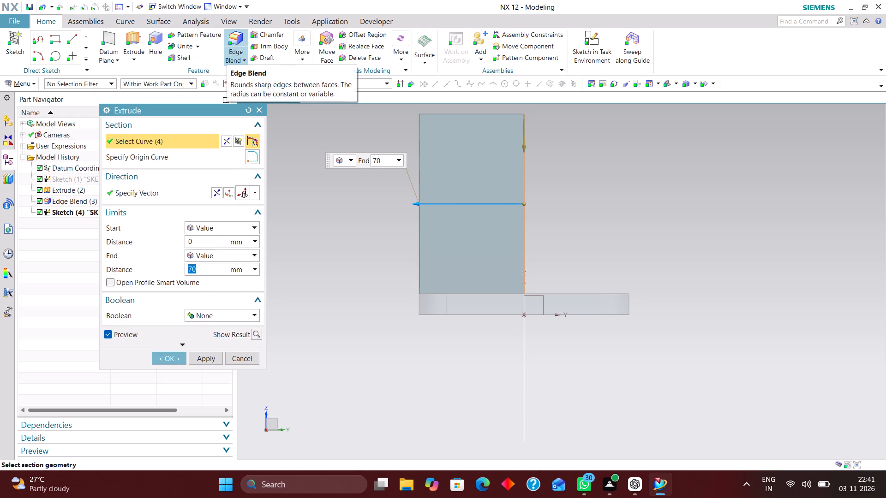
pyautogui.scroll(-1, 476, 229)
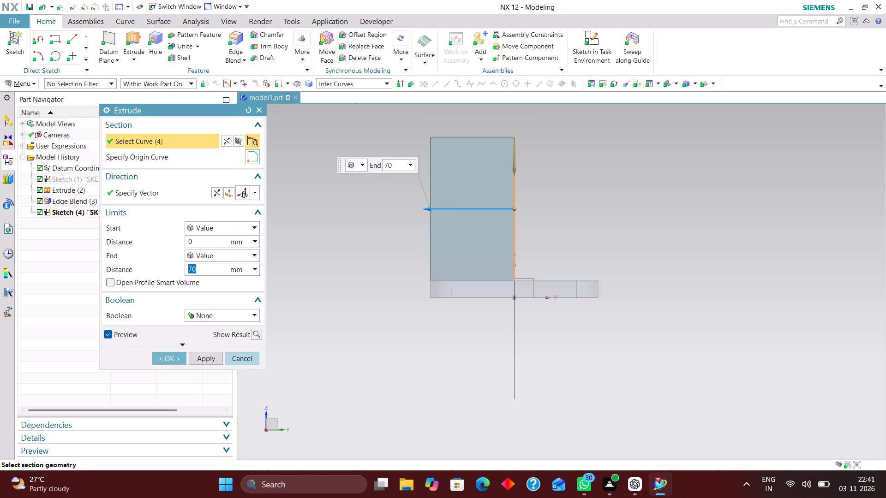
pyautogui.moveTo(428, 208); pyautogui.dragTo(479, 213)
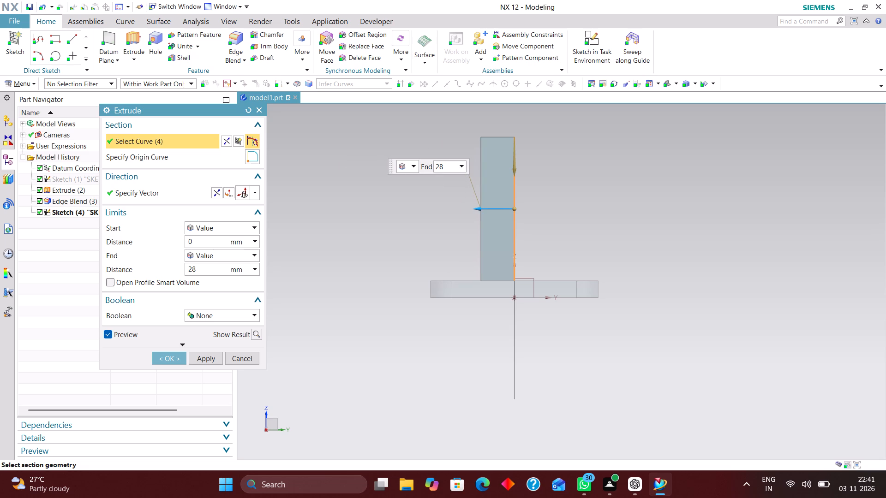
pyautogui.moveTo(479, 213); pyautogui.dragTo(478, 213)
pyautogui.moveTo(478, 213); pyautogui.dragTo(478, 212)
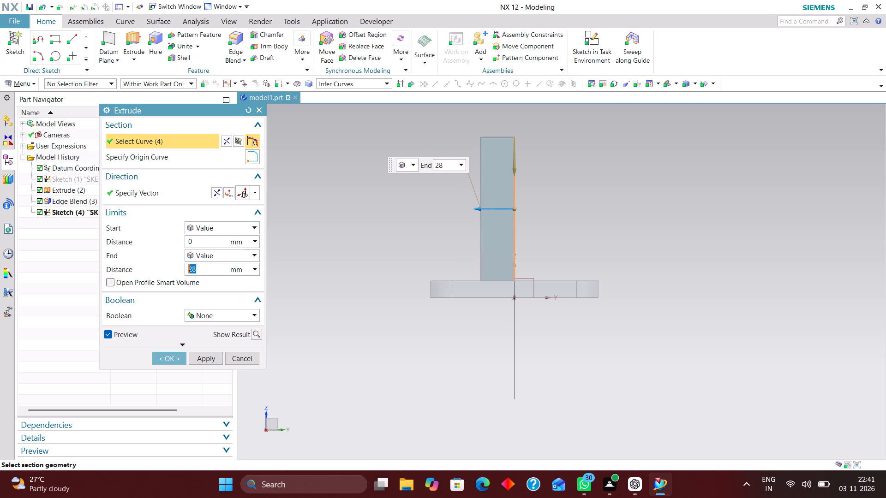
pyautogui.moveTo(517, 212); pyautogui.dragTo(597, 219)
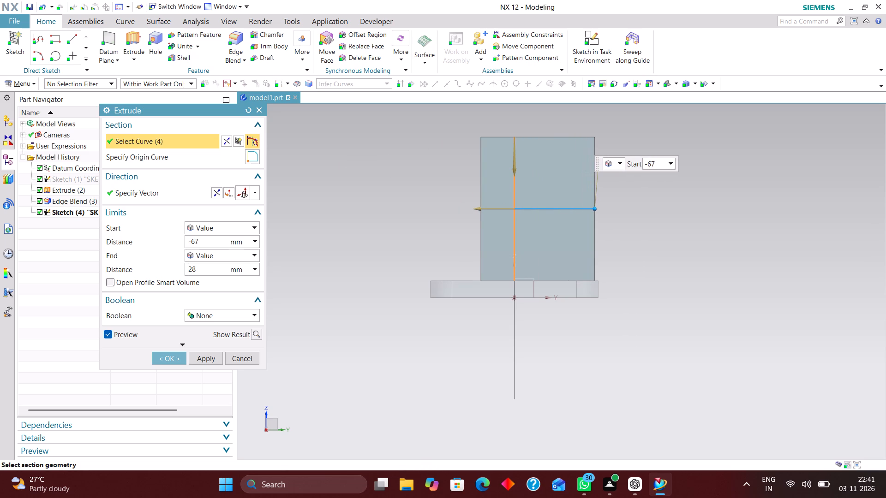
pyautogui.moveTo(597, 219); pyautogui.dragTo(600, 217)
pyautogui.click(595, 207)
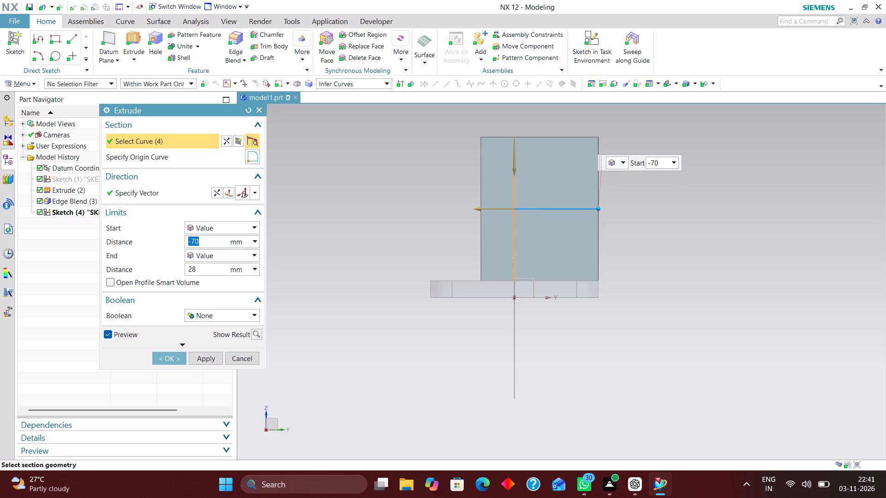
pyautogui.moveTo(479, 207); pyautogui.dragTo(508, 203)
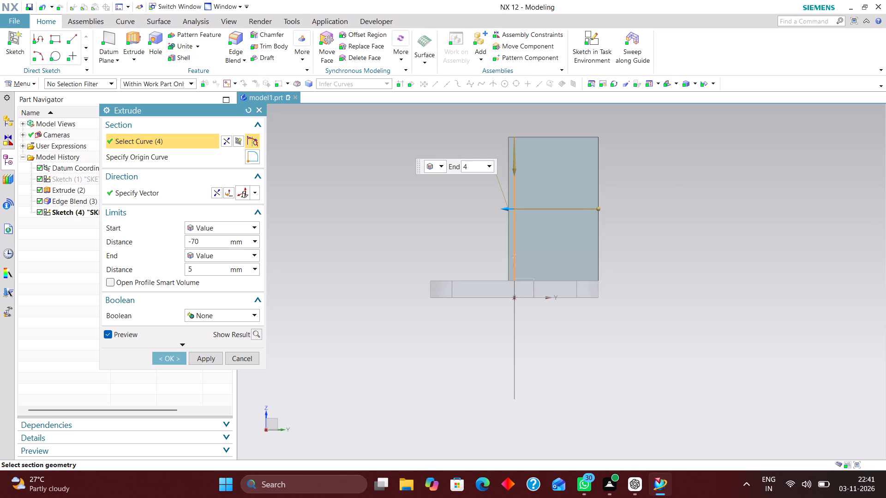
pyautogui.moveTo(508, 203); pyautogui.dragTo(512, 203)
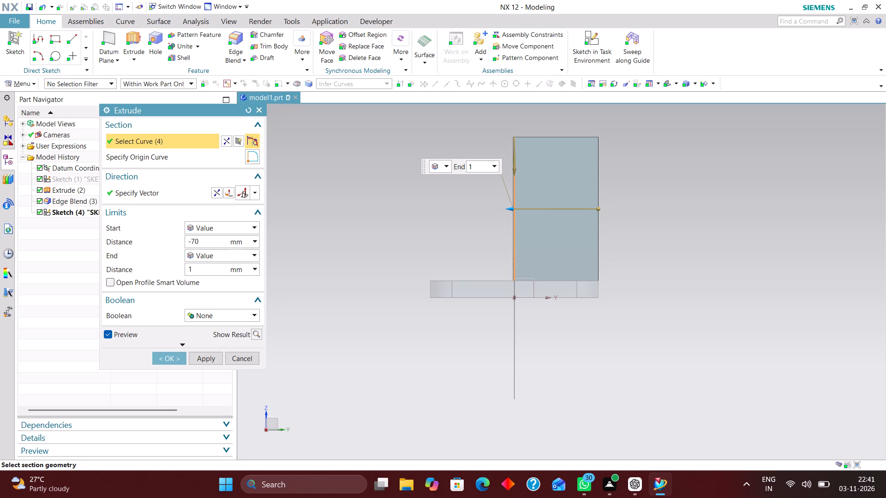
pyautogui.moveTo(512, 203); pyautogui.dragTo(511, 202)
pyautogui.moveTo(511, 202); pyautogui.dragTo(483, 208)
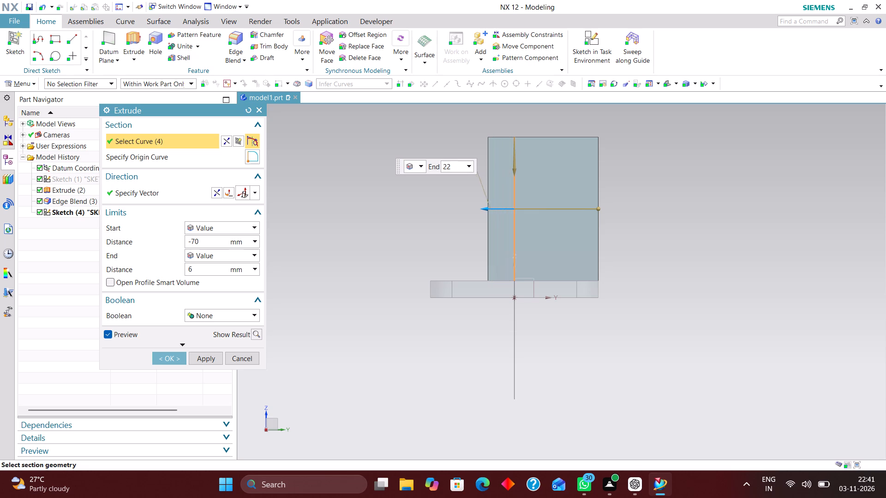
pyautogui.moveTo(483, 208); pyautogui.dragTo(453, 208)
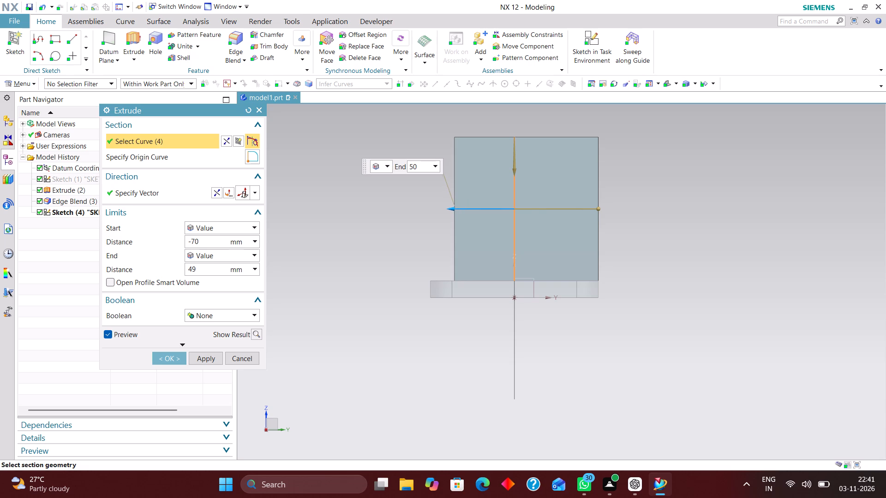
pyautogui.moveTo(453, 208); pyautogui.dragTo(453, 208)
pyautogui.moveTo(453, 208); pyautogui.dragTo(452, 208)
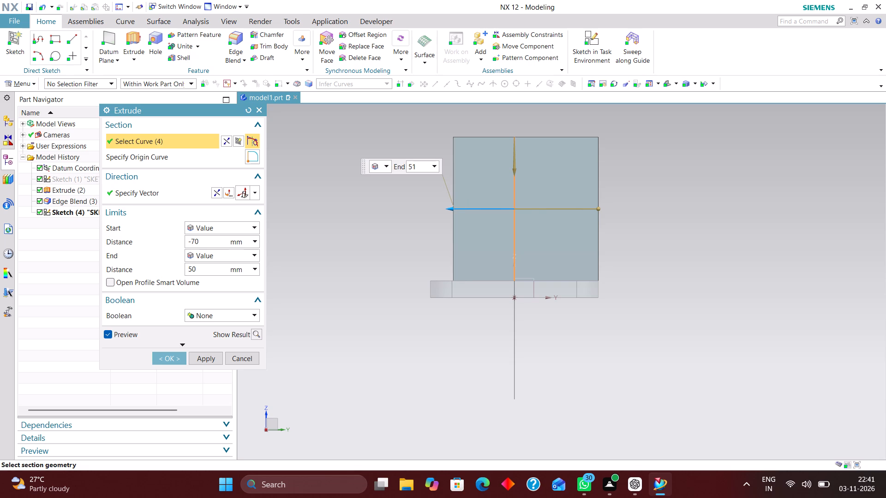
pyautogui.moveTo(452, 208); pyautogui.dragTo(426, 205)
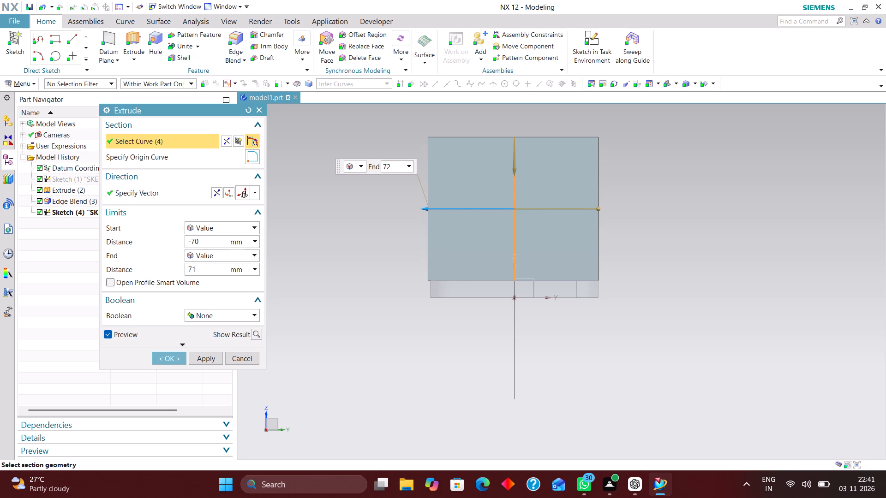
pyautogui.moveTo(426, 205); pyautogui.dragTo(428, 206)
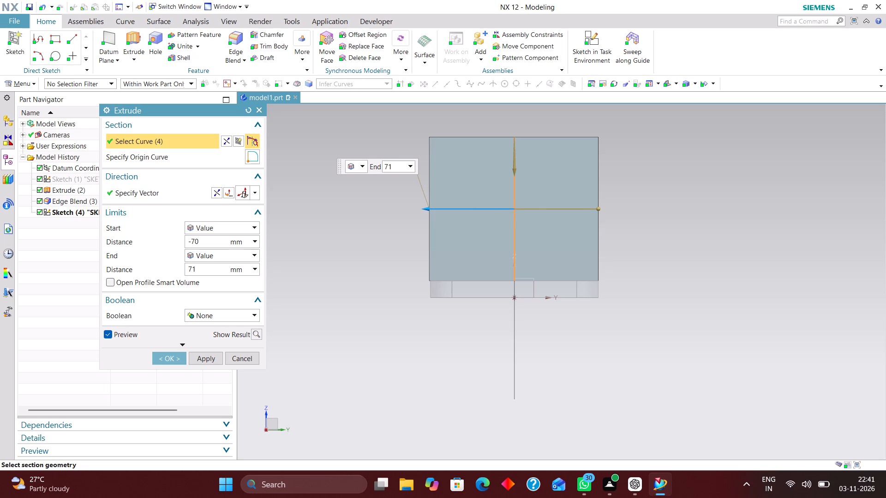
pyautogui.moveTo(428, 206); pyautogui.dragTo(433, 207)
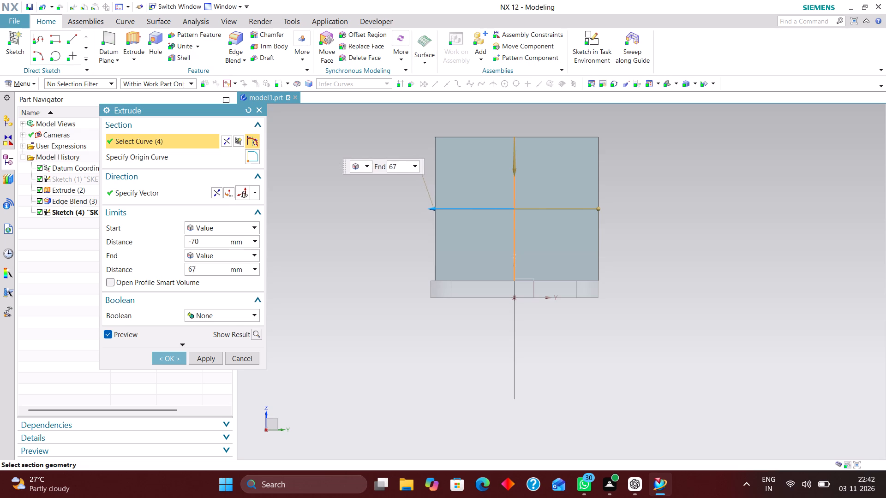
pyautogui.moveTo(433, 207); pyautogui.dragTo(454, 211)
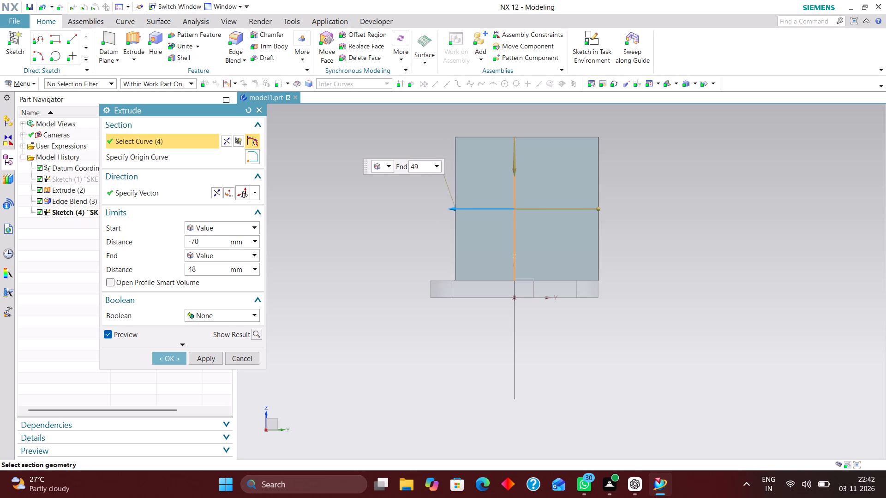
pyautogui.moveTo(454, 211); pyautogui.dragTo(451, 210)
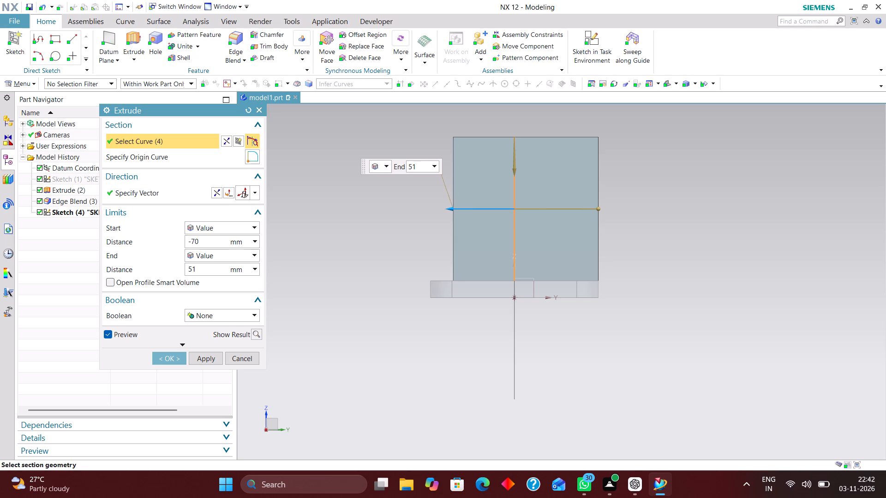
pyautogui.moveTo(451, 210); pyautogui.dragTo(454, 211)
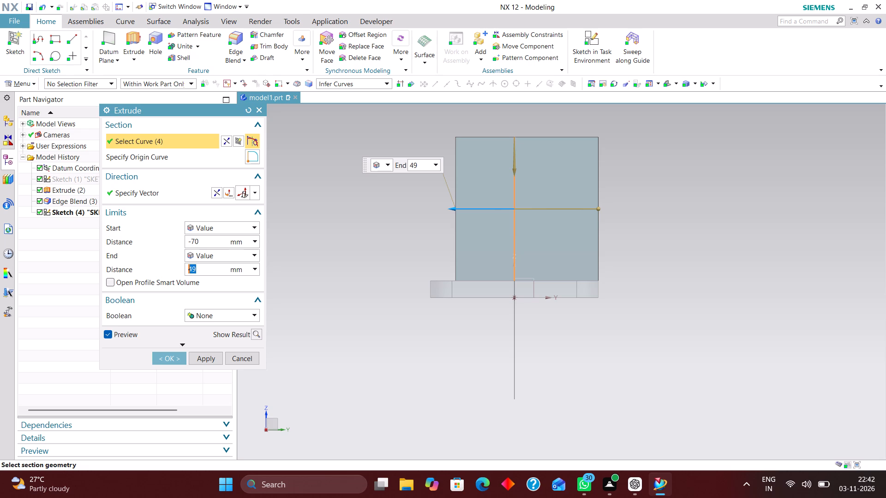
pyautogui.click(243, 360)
# Delete the upright square sketch, Sketch (4), from the model history.
pyautogui.moveTo(416, 238); pyautogui.dragTo(439, 245, button='middle')
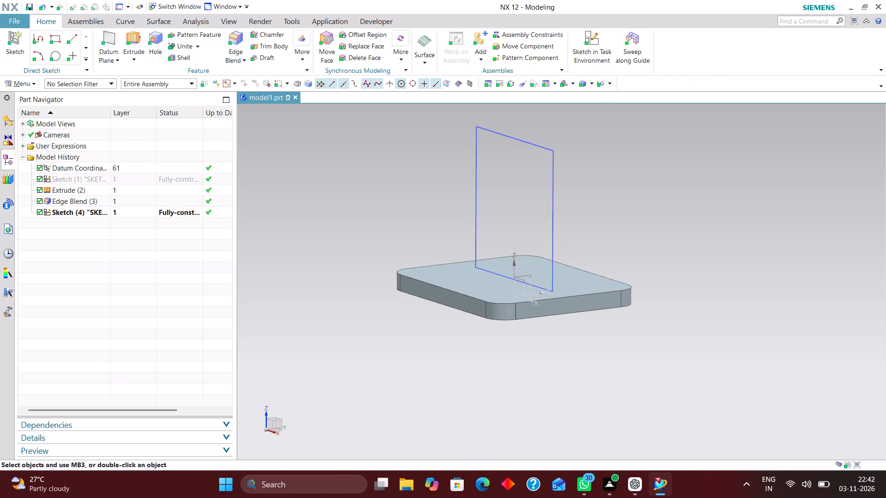
pyautogui.click(142, 211)
pyautogui.rightClick(143, 211)
pyautogui.click(240, 168)
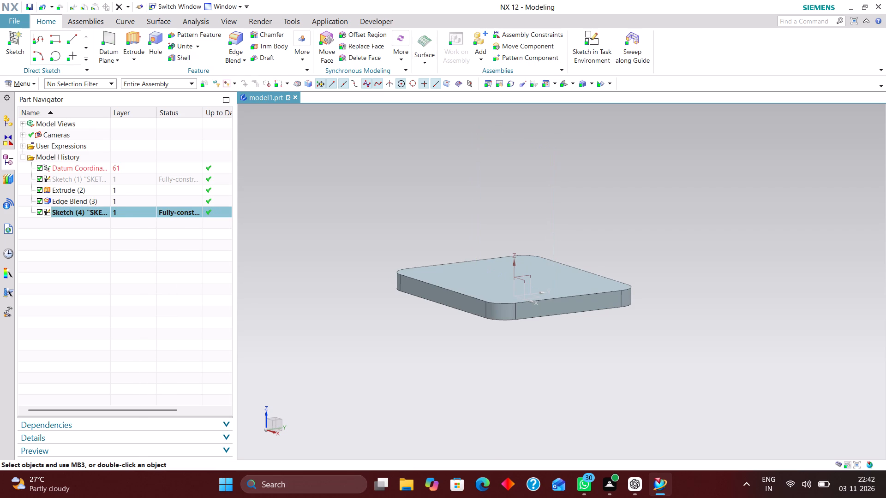
# Create a new sketch in the task environment on the datum XZ plane, facing the base plate's 170 mm side.
pyautogui.click(590, 35)
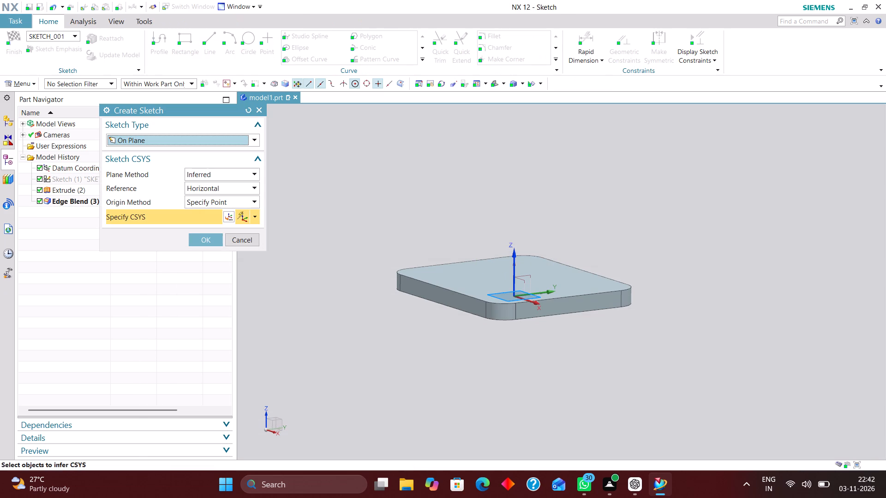
pyautogui.click(525, 280)
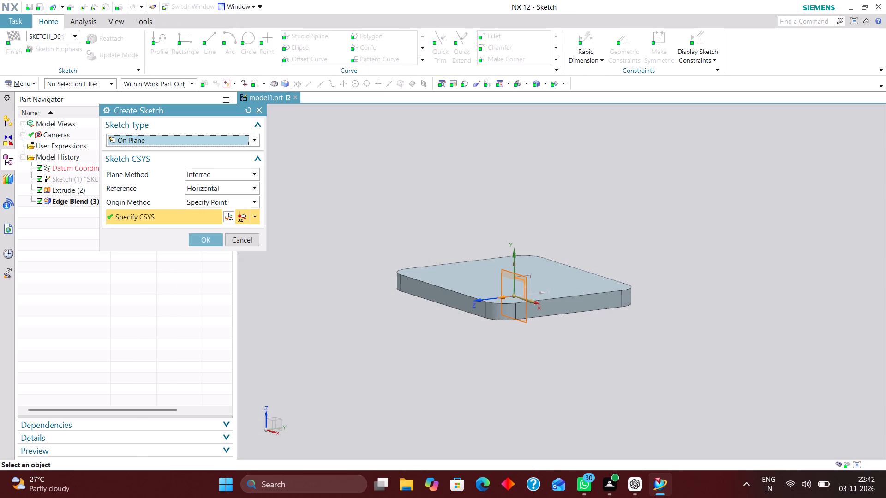
pyautogui.click(205, 238)
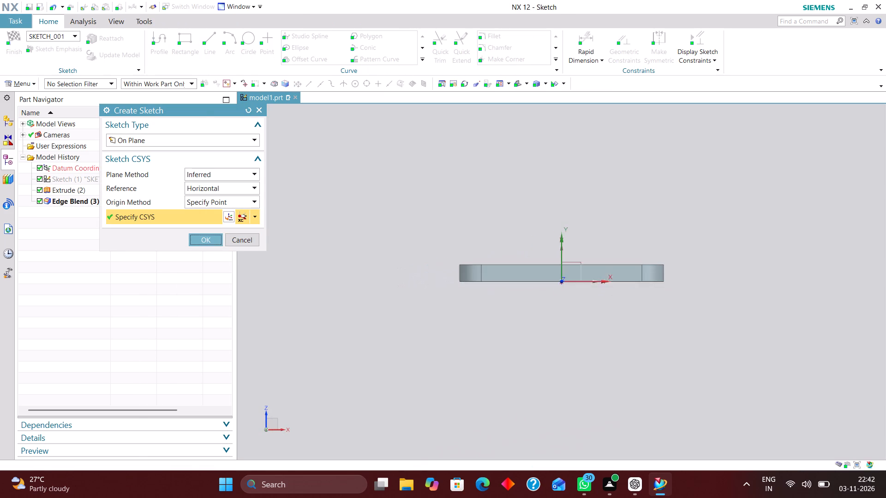
# Sketch a rectangle about 110 by 80 mm just above the base plate, roughly centred over the origin.
pyautogui.scroll(2, 618, 238)
pyautogui.click(186, 35)
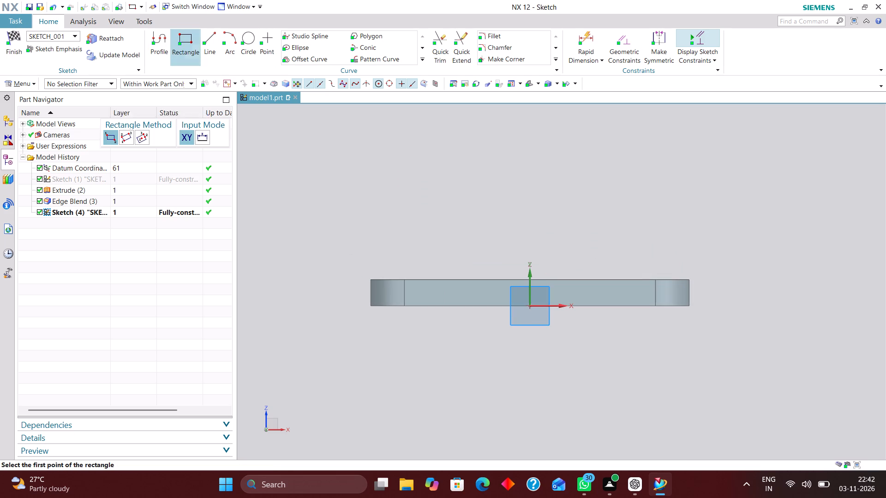
pyautogui.click(426, 117)
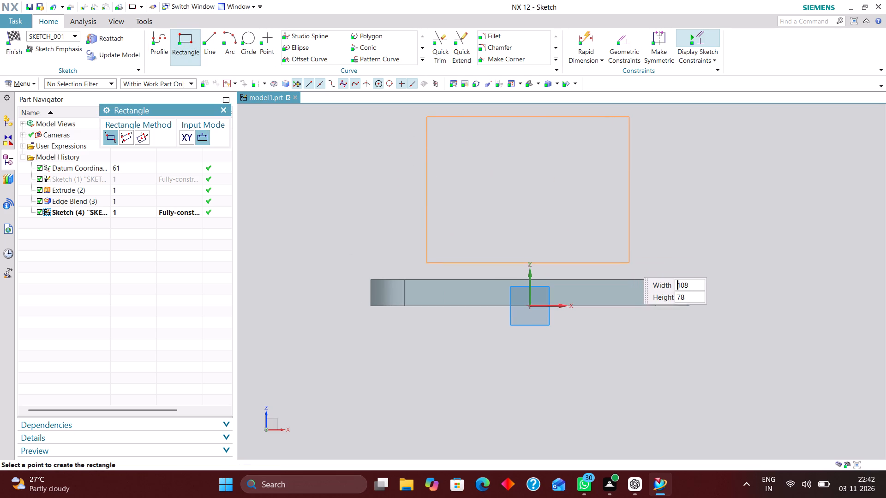
pyautogui.click(630, 267)
# Apply a midpoint constraint to centre the rectangle's lower edge on the vertical Z axis.
pyautogui.click(636, 38)
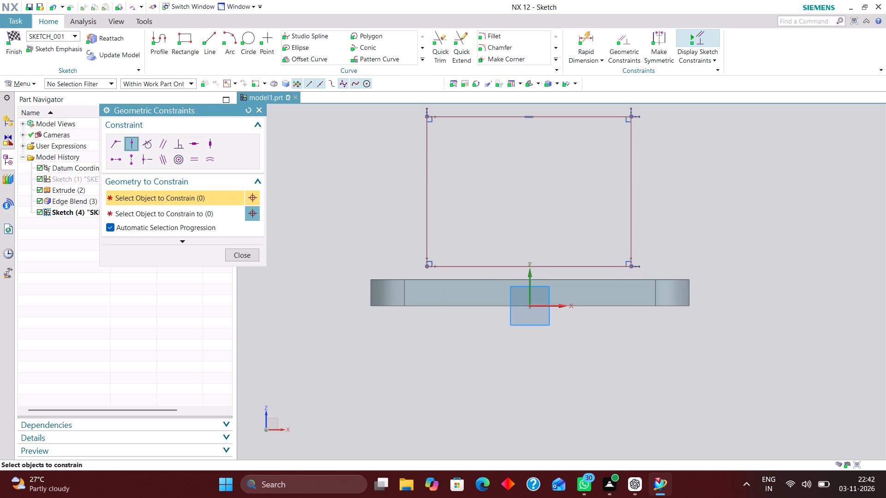
pyautogui.click(532, 265)
pyautogui.click(528, 284)
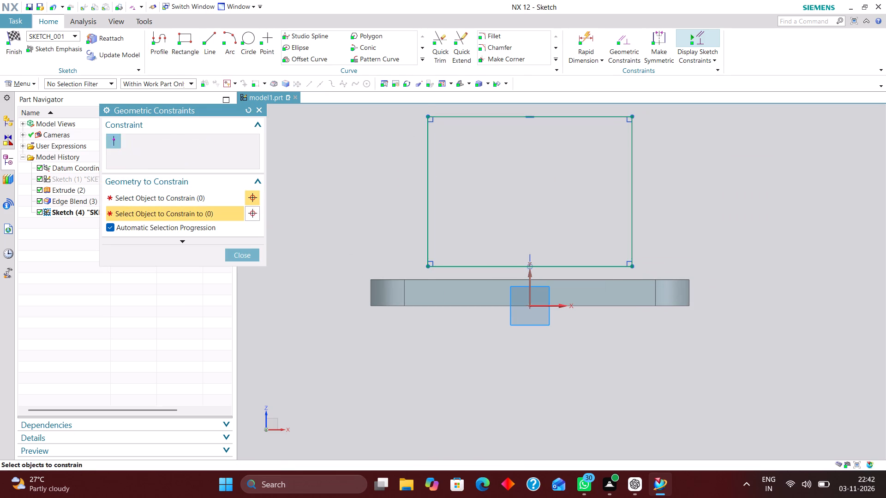
# Dimension the rectangle's height and width to 120 mm each, making it a square.
pyautogui.scroll(-2, 472, 288)
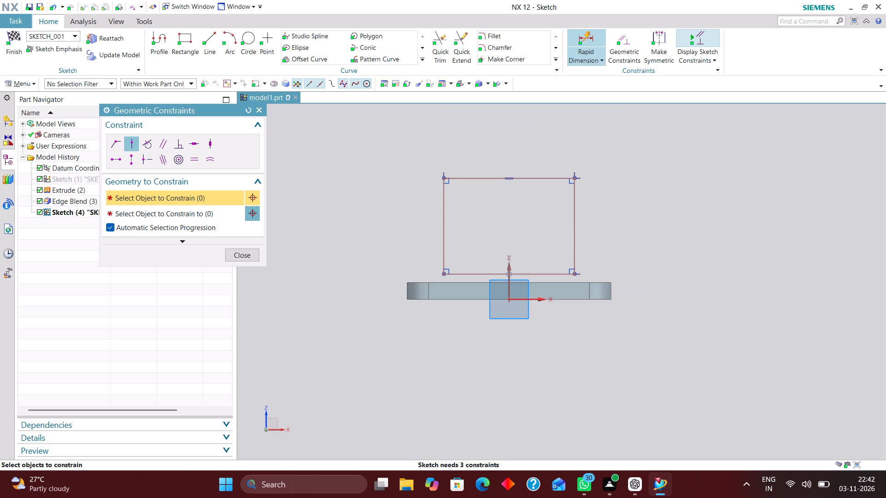
pyautogui.click(585, 32)
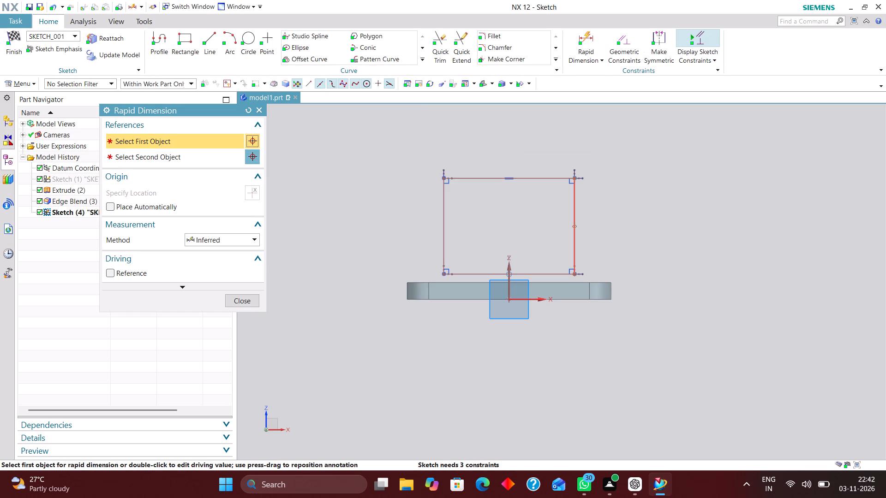
pyautogui.click(576, 244)
pyautogui.click(659, 224)
pyautogui.write('120')
pyautogui.press('Return')
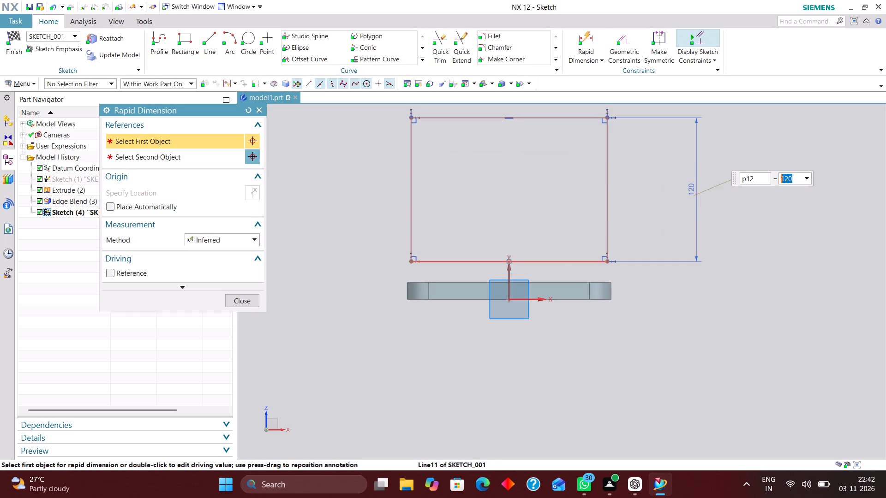
pyautogui.click(558, 261)
pyautogui.click(518, 360)
pyautogui.write('120')
pyautogui.press('Return')
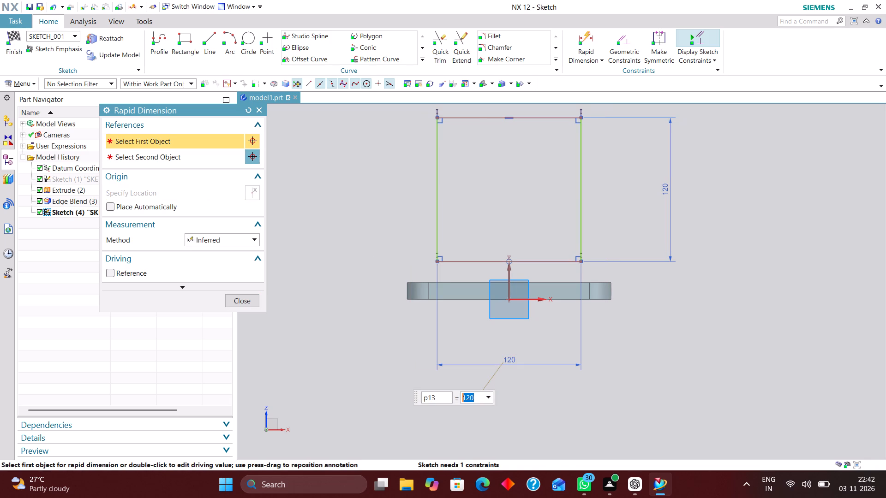
pyautogui.click(248, 297)
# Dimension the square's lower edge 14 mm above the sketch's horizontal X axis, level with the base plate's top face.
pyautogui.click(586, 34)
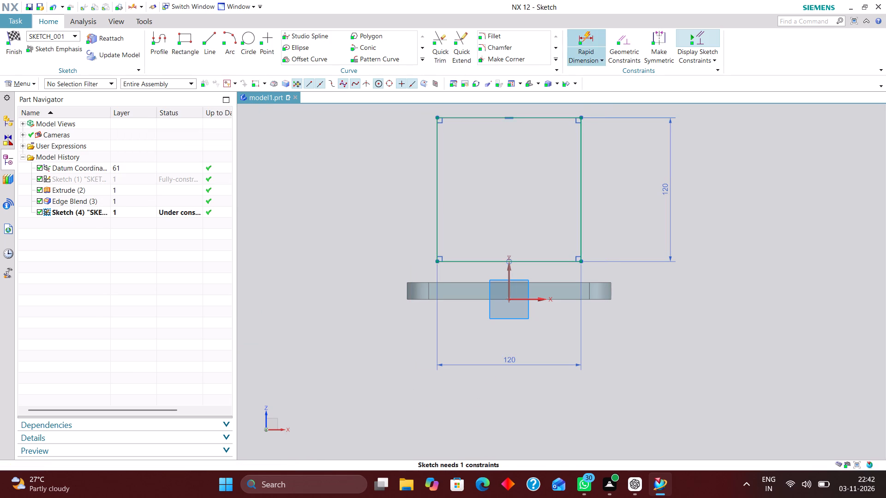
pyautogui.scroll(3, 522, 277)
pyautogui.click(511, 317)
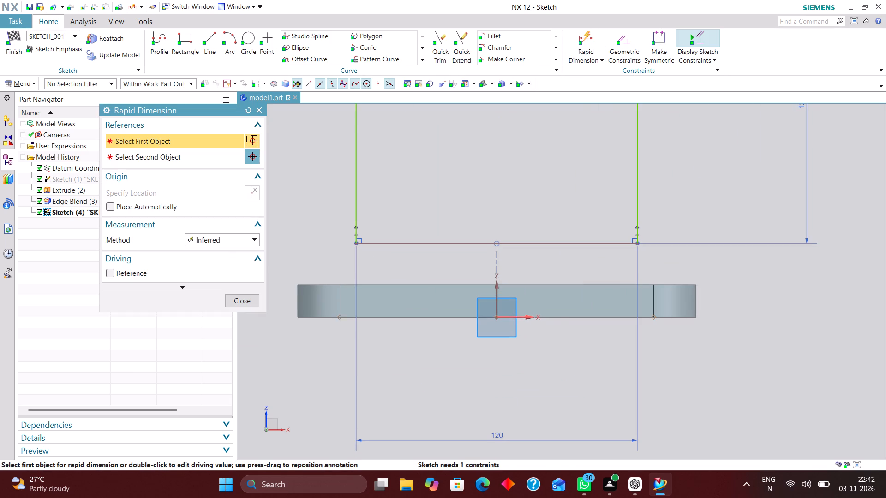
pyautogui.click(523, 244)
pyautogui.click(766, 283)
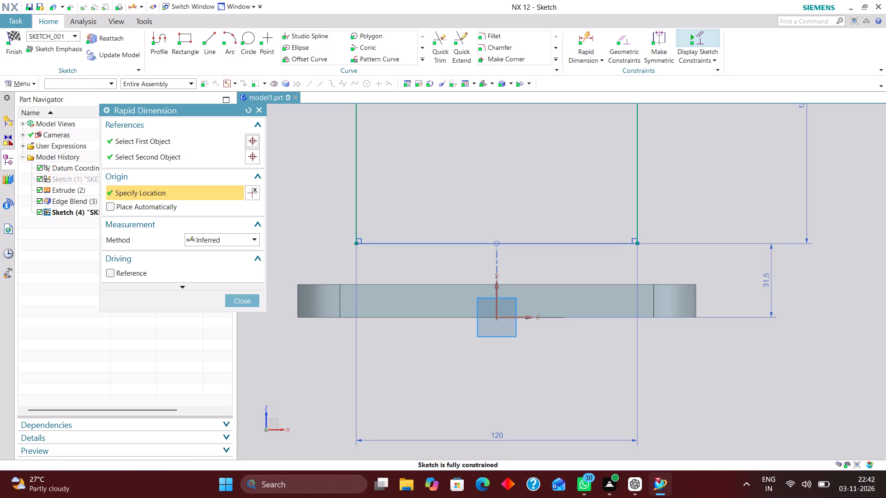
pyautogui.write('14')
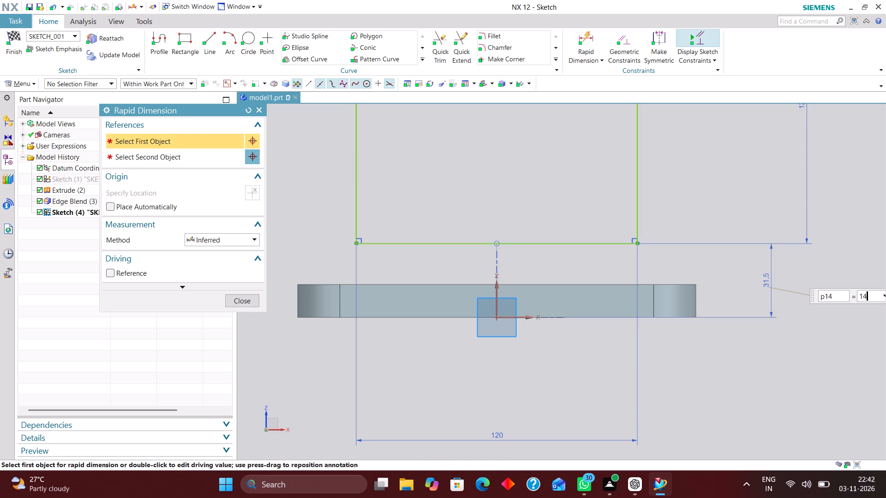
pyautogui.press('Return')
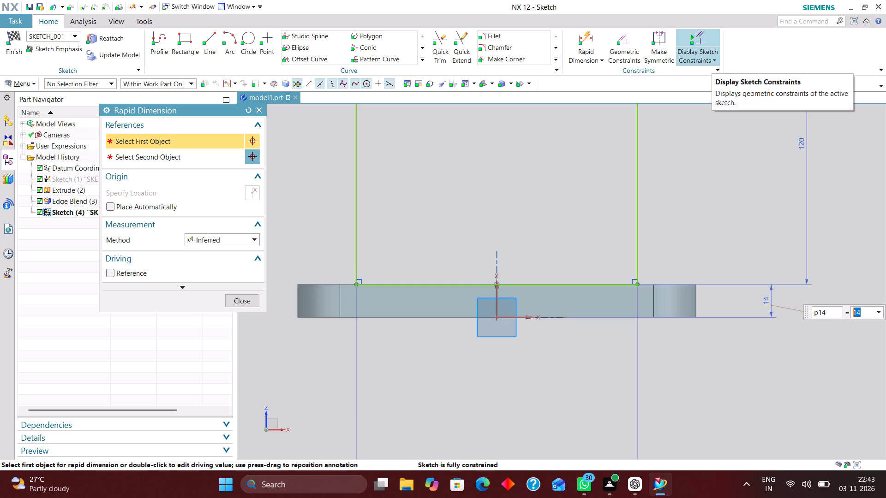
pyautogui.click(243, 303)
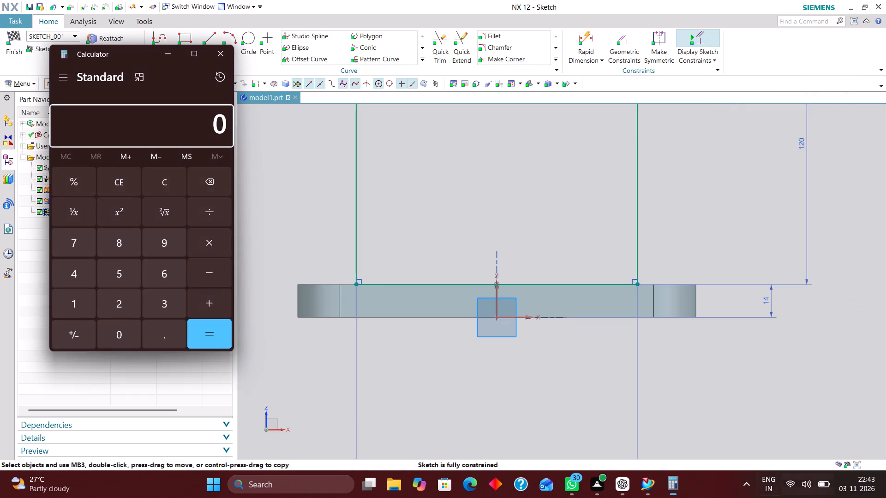
# In Calculator, subtract 120 from 140, subtract 14 from that result, and return to NX.
pyautogui.click(74, 299)
pyautogui.click(76, 275)
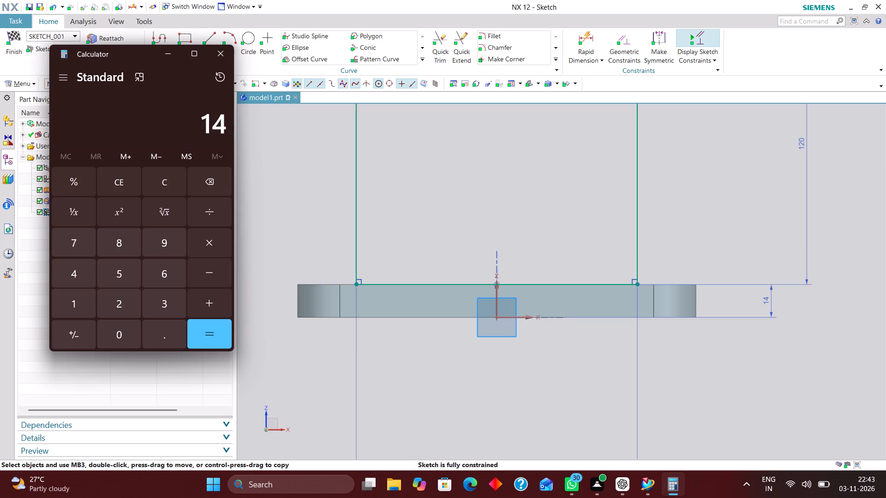
pyautogui.click(109, 336)
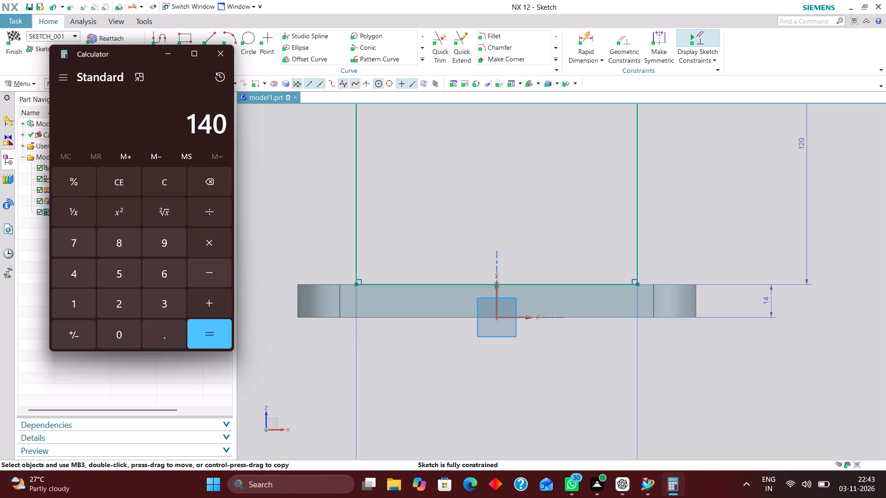
pyautogui.click(216, 271)
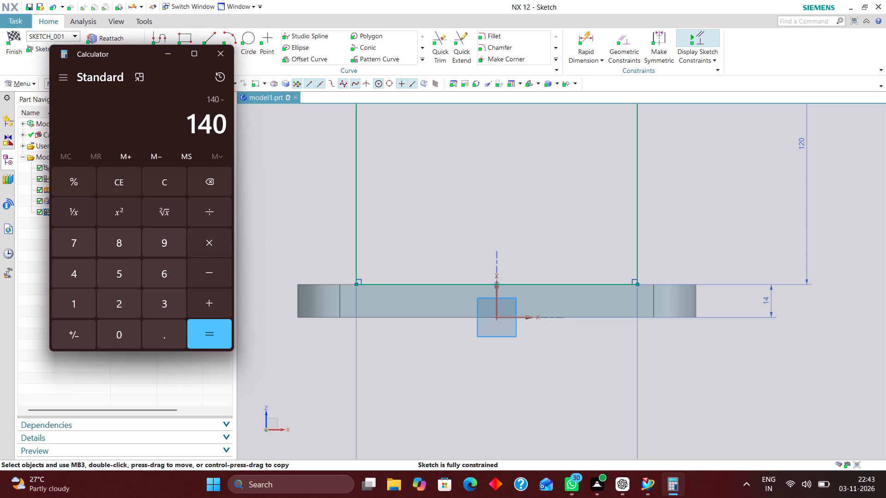
pyautogui.click(69, 302)
pyautogui.click(117, 300)
pyautogui.click(118, 336)
pyautogui.click(205, 334)
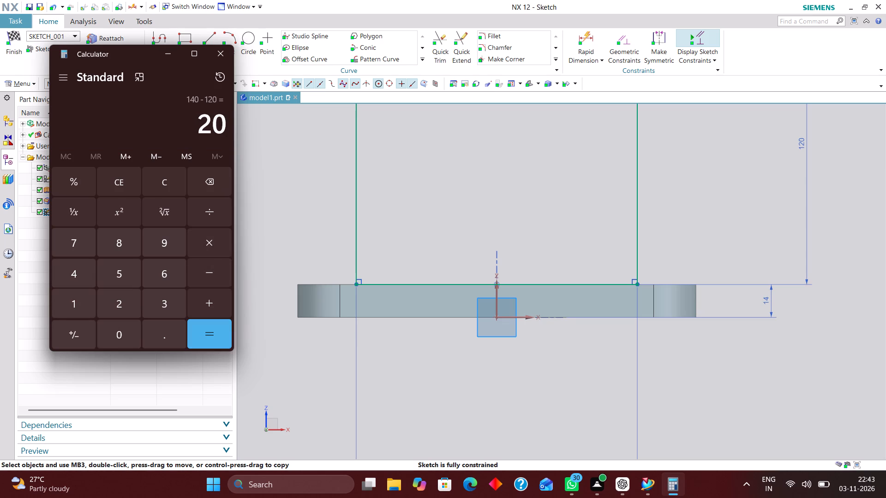
pyautogui.click(211, 274)
pyautogui.click(79, 298)
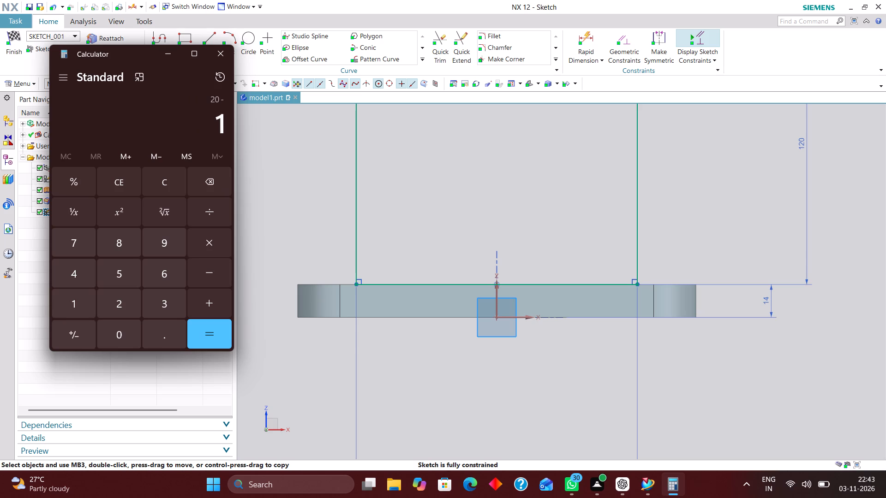
pyautogui.click(76, 275)
pyautogui.click(213, 336)
pyautogui.click(219, 53)
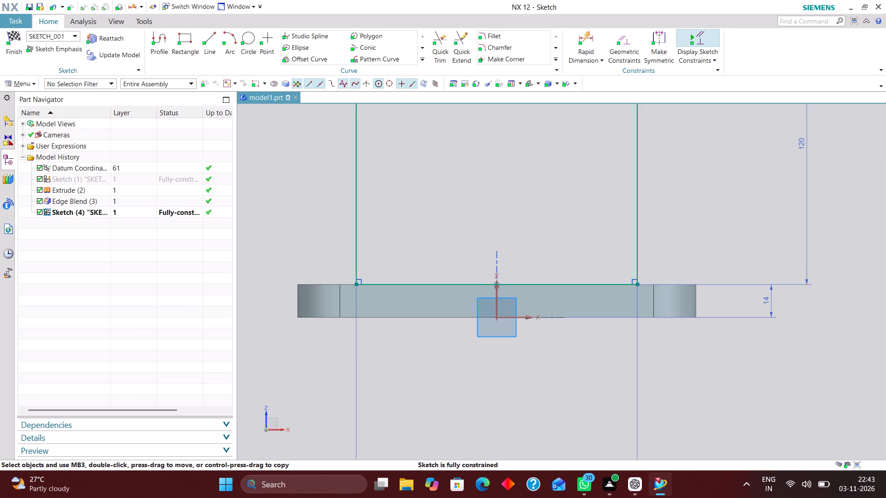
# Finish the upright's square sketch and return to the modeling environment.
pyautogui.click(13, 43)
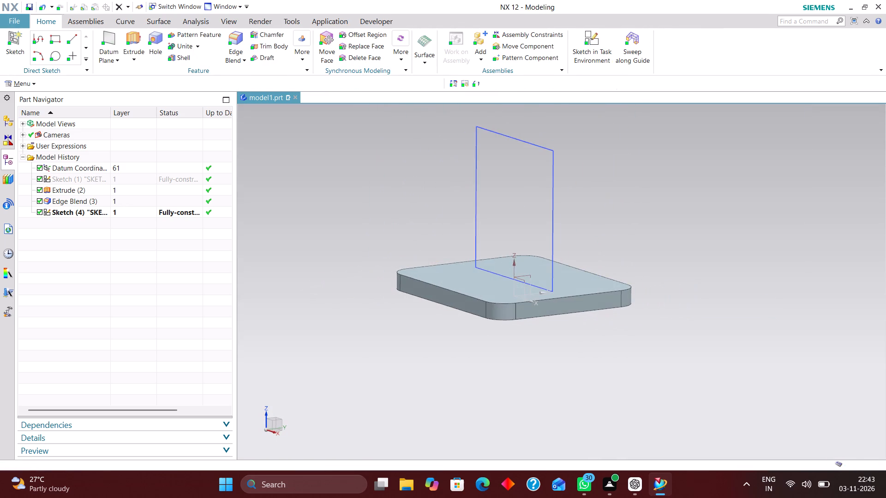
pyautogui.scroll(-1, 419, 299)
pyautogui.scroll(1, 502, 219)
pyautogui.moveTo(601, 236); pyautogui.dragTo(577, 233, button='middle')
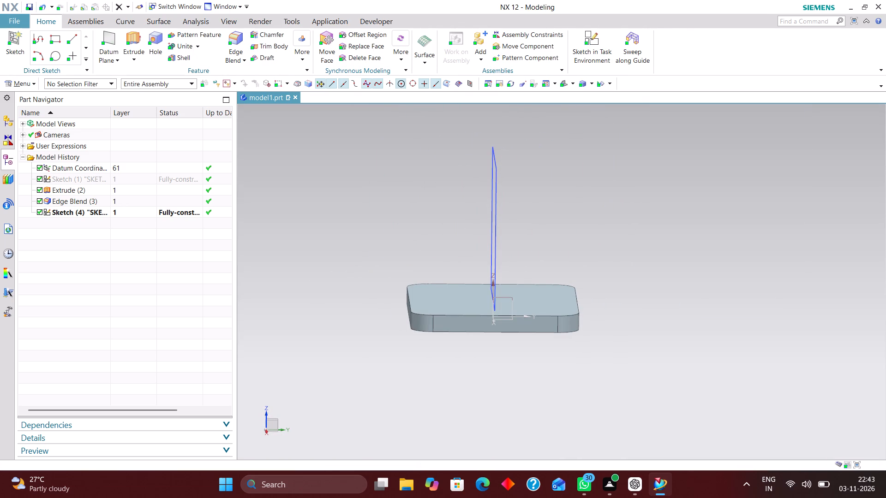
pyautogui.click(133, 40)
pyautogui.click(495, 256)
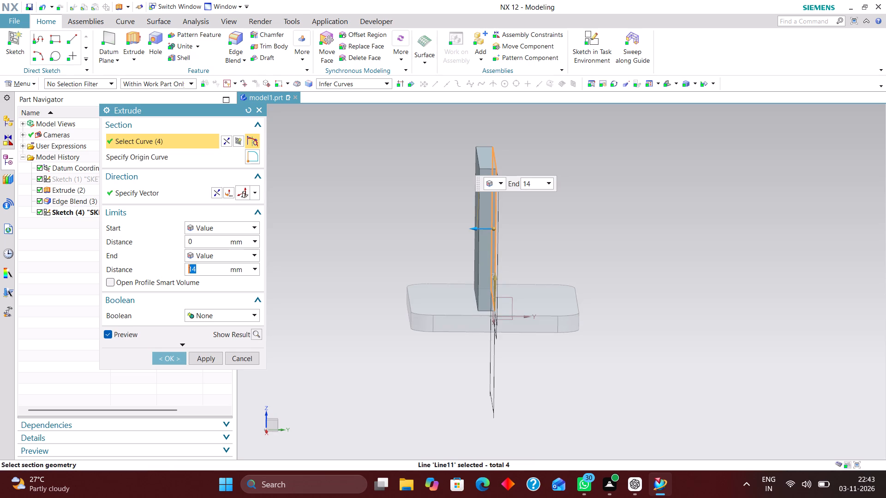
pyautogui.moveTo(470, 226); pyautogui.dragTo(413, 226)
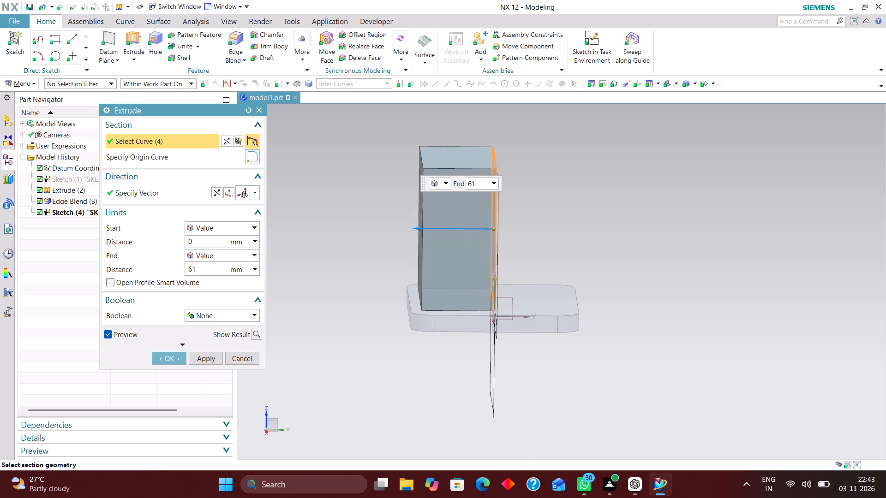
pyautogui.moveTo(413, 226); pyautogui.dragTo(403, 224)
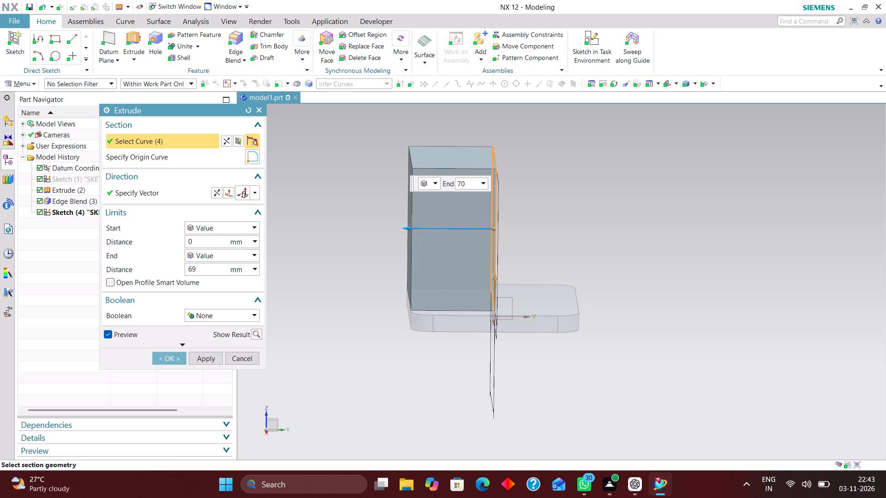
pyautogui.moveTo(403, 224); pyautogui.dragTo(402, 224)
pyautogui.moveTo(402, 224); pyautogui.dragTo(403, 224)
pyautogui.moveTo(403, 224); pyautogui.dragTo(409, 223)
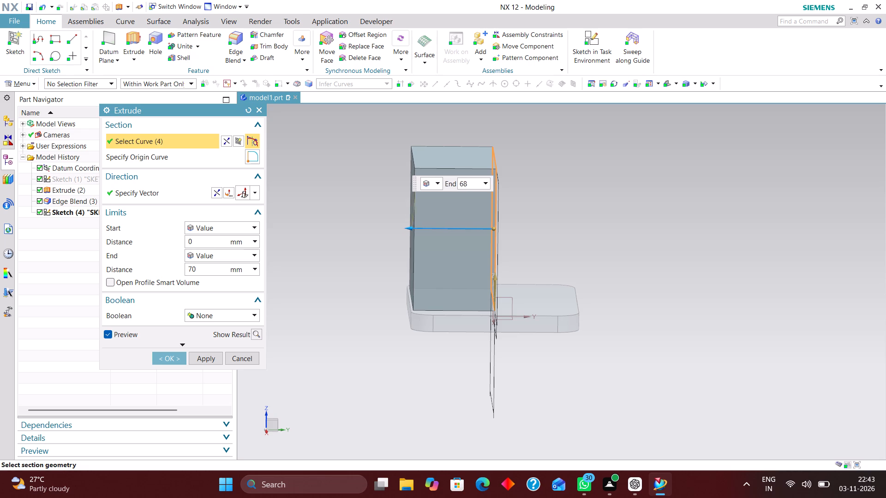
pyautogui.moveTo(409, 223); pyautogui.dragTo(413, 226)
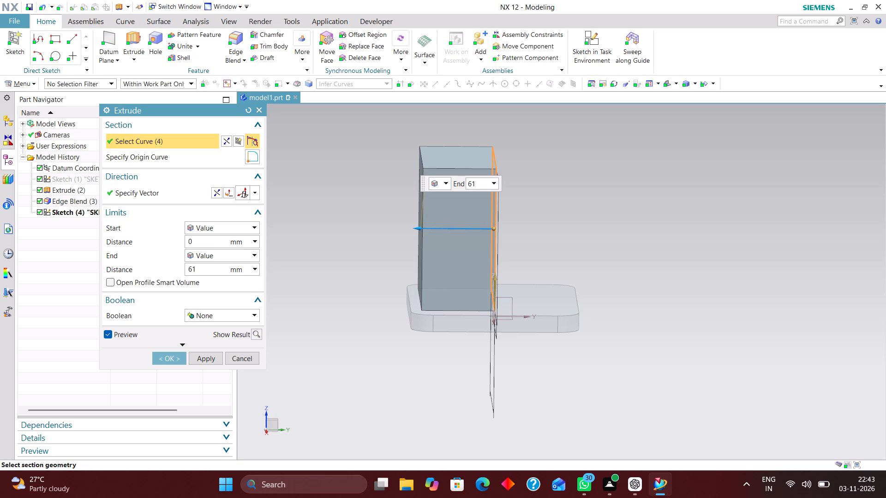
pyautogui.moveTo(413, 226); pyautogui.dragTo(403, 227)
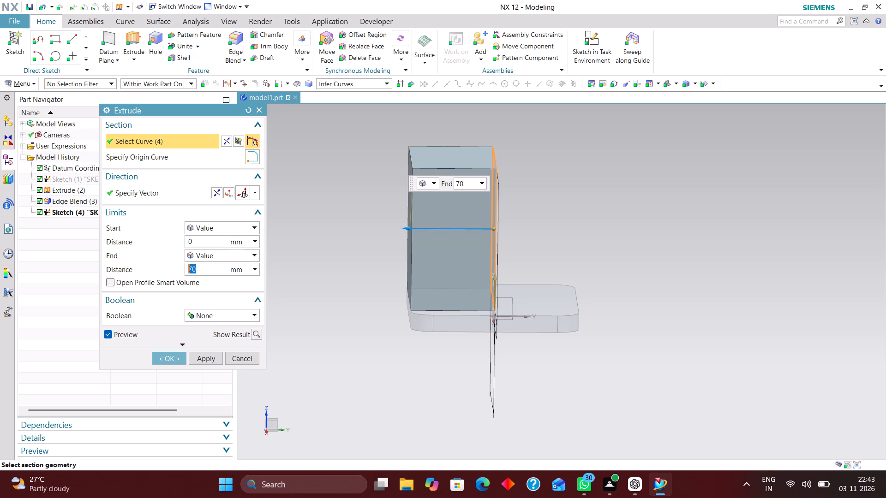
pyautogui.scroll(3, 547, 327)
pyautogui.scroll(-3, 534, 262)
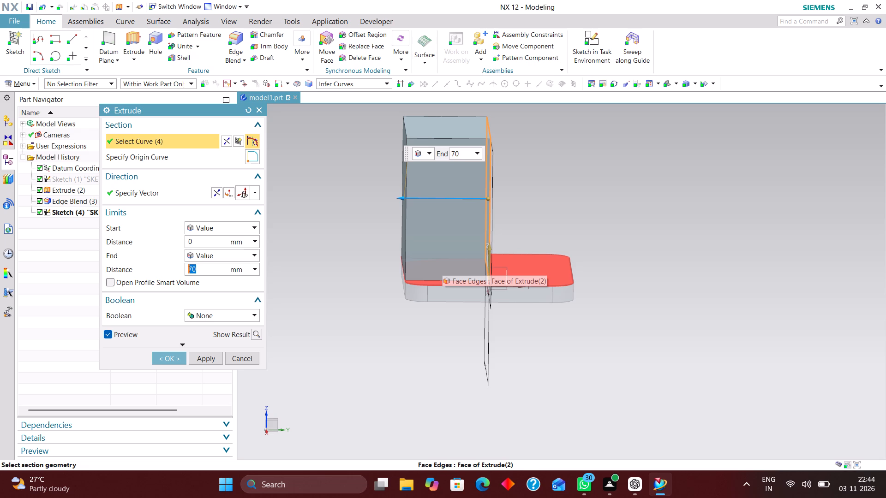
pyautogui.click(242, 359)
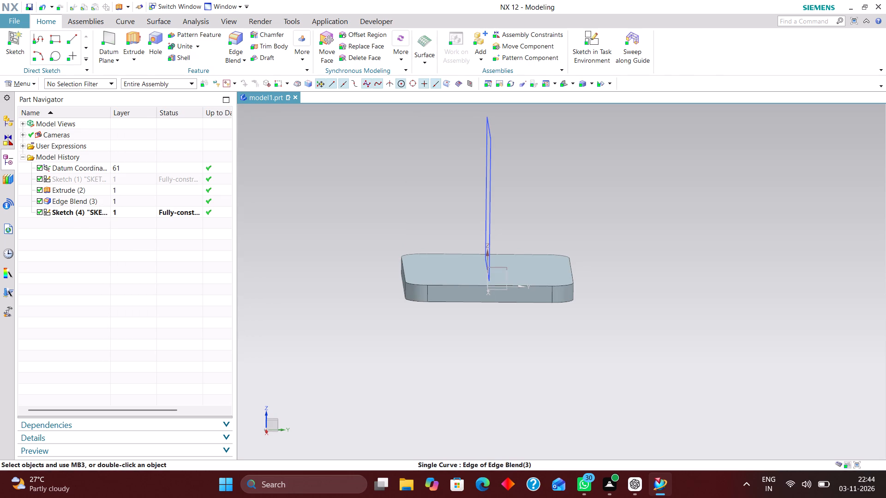
# Open the base plate's original sketch with rollback, review its dimensions and exit the sketch.
pyautogui.click(132, 178)
pyautogui.rightClick(132, 178)
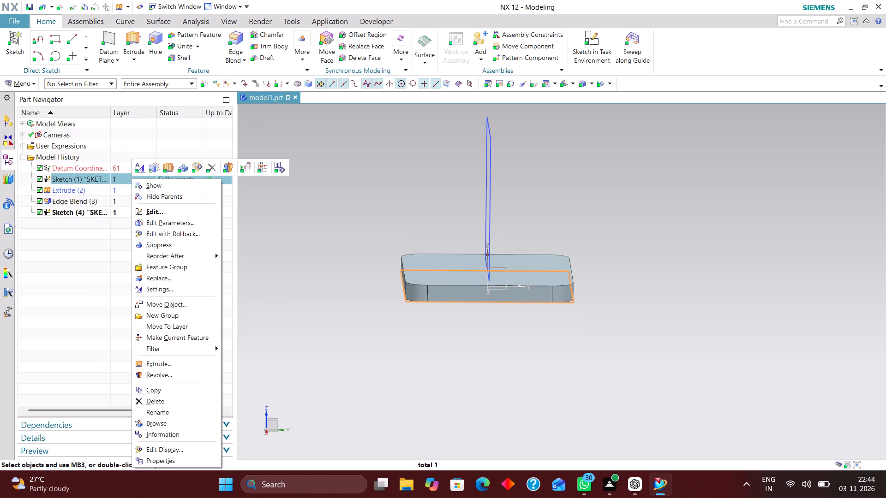
pyautogui.click(199, 235)
pyautogui.scroll(-2, 484, 197)
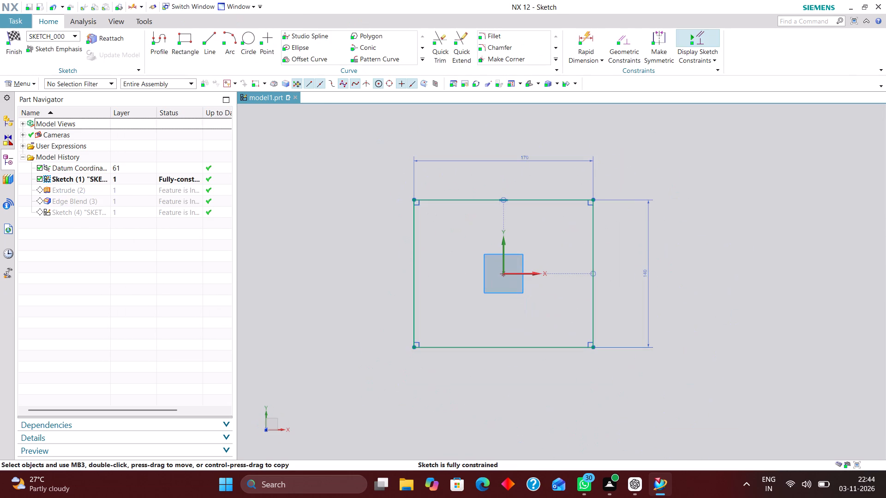
pyautogui.click(12, 35)
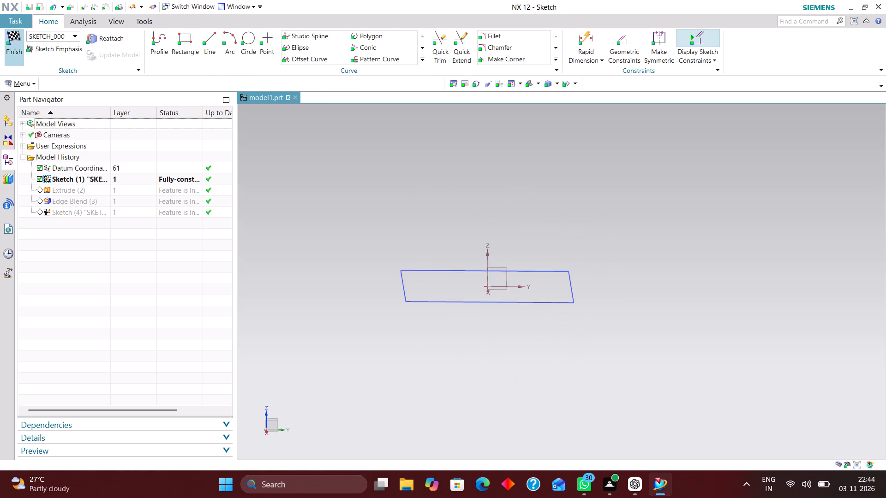
# Delete the 120 mm square upright sketch standing on the base plate.
pyautogui.moveTo(553, 329); pyautogui.dragTo(533, 341, button='middle')
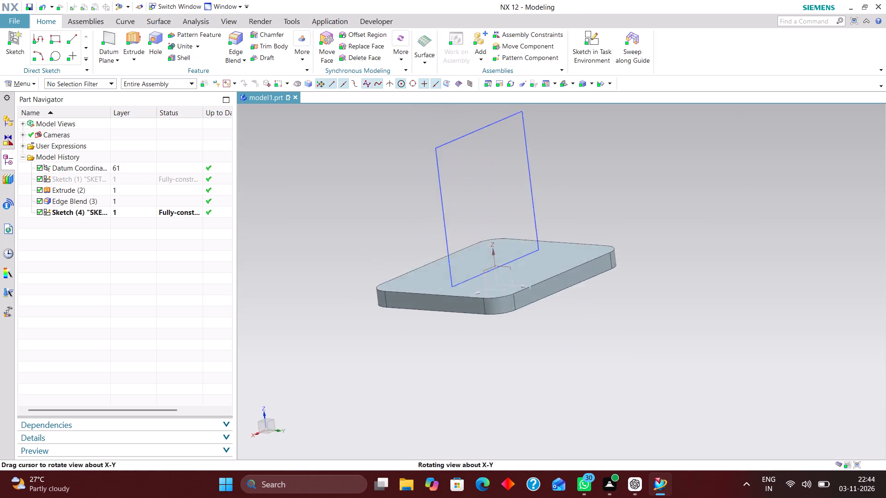
pyautogui.moveTo(533, 341); pyautogui.dragTo(548, 342, button='middle')
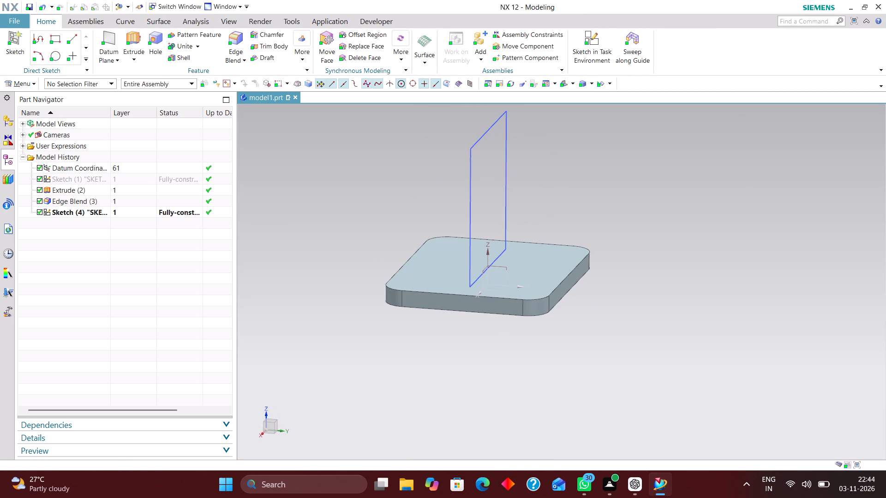
pyautogui.moveTo(757, 246); pyautogui.dragTo(784, 250, button='middle')
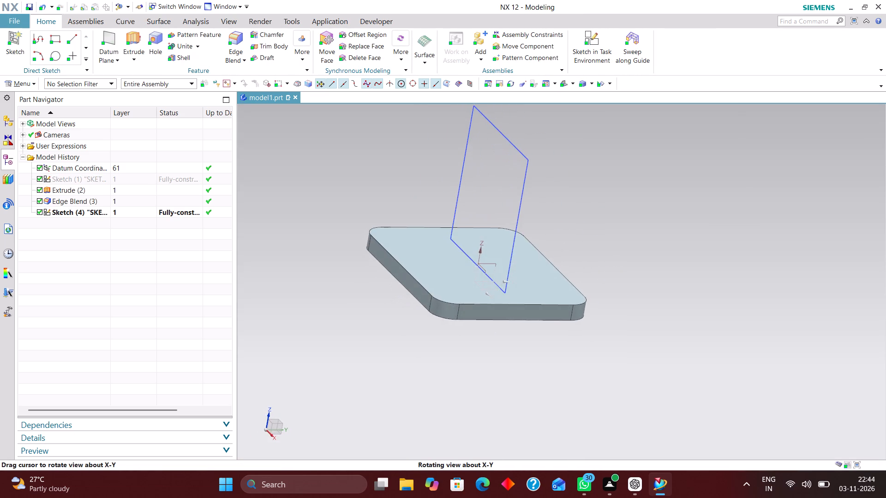
pyautogui.moveTo(784, 250); pyautogui.dragTo(788, 255, button='middle')
pyautogui.moveTo(737, 247); pyautogui.dragTo(673, 244, button='middle')
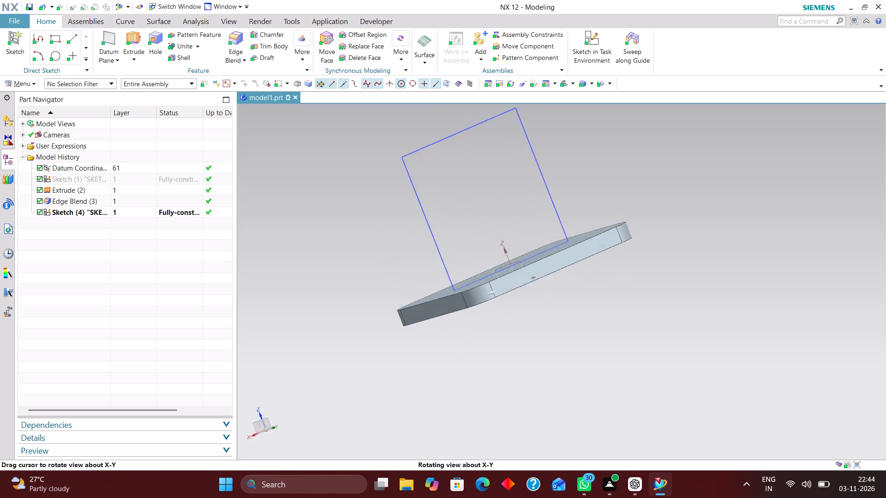
pyautogui.moveTo(673, 244); pyautogui.dragTo(687, 264, button='middle')
pyautogui.scroll(1, 686, 260)
pyautogui.moveTo(507, 151); pyautogui.dragTo(434, 154, button='right')
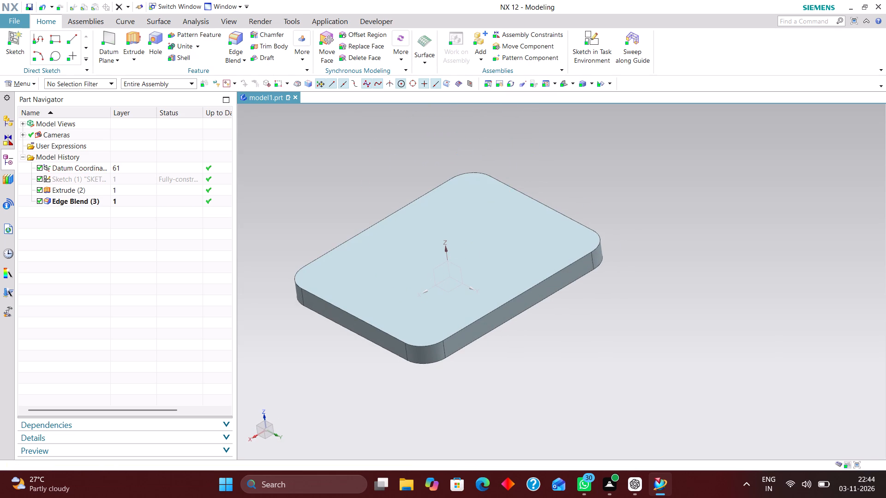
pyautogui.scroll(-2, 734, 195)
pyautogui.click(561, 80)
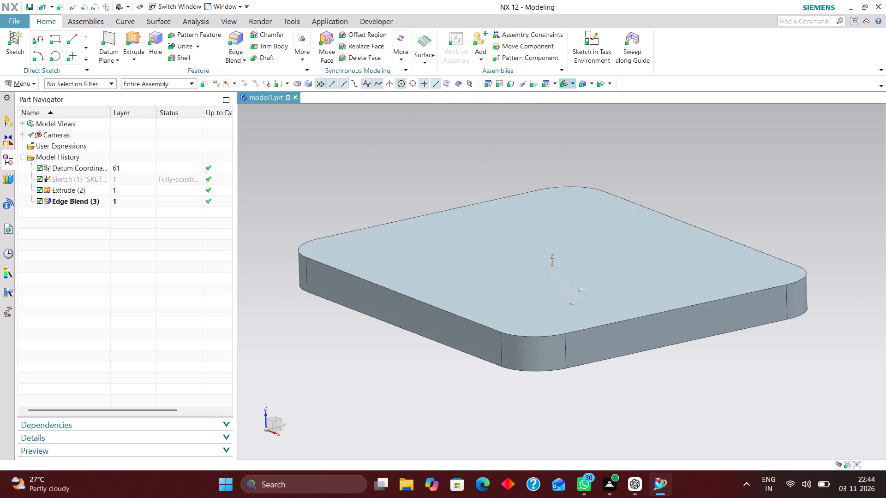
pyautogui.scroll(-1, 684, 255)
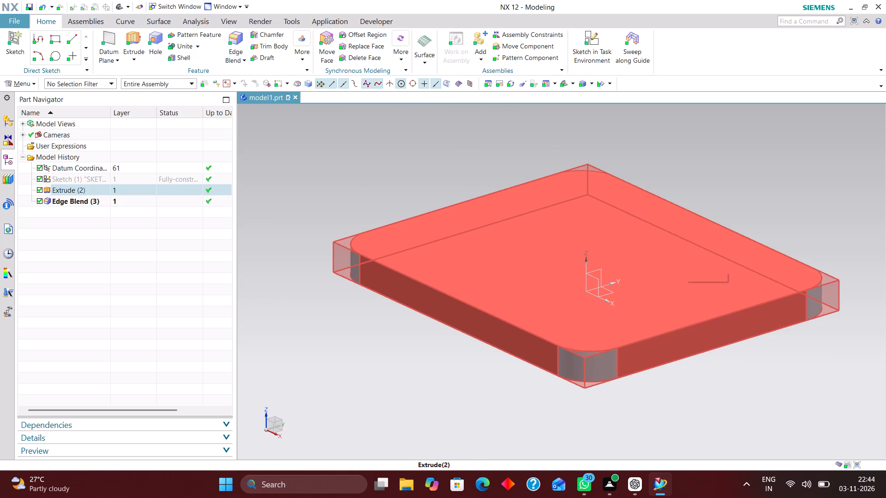
# Open the base plate's original sketch with rollback and set its horizontal dimension to 140 mm.
pyautogui.click(130, 180)
pyautogui.rightClick(131, 180)
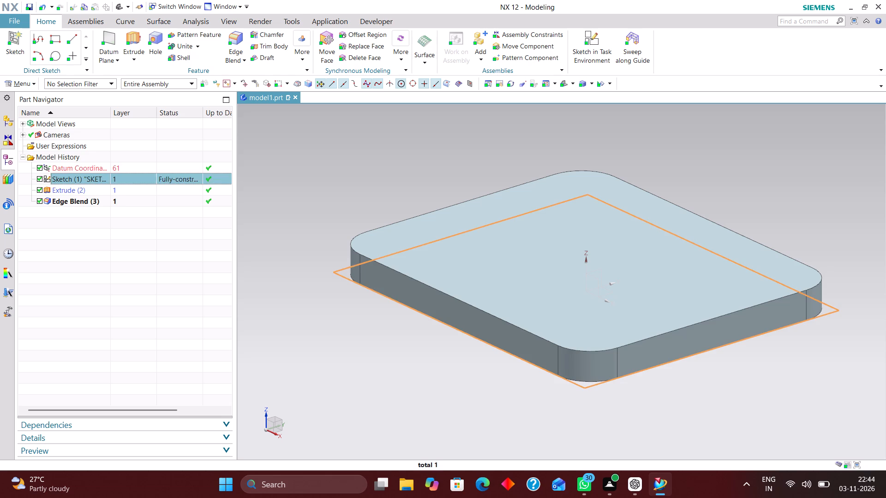
pyautogui.click(180, 235)
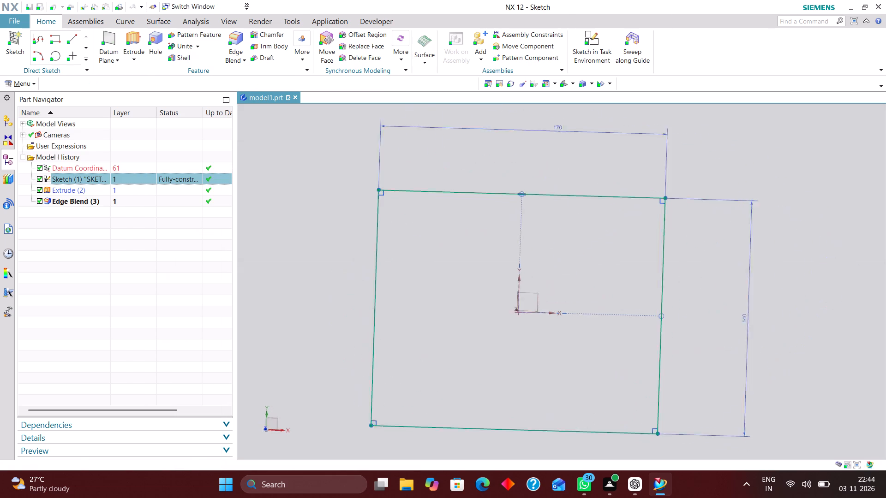
pyautogui.moveTo(554, 133); pyautogui.dragTo(497, 136)
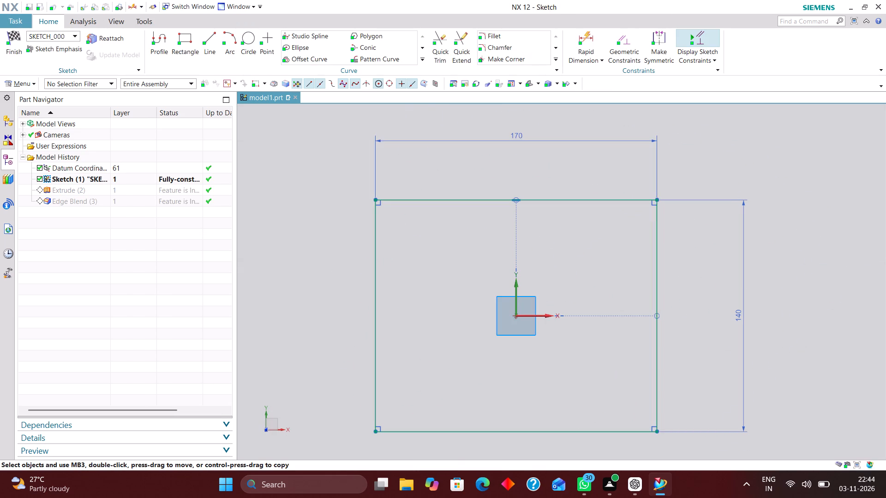
pyautogui.doubleClick(515, 134)
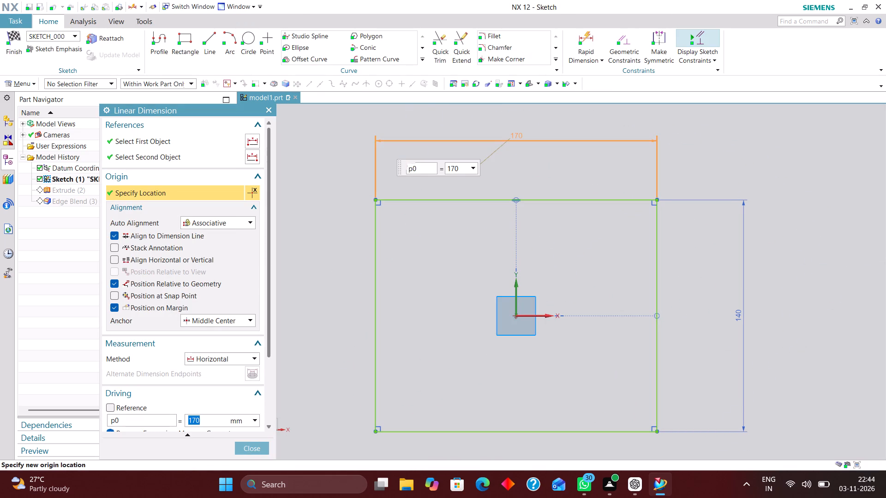
pyautogui.write('140')
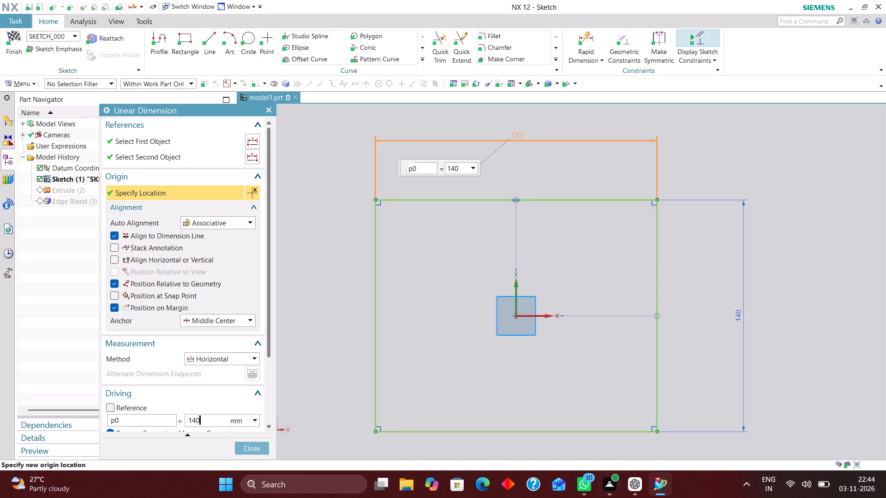
pyautogui.press('Return')
# Set the base plate sketch's vertical dimension to 170 mm and finish the sketch.
pyautogui.doubleClick(721, 316)
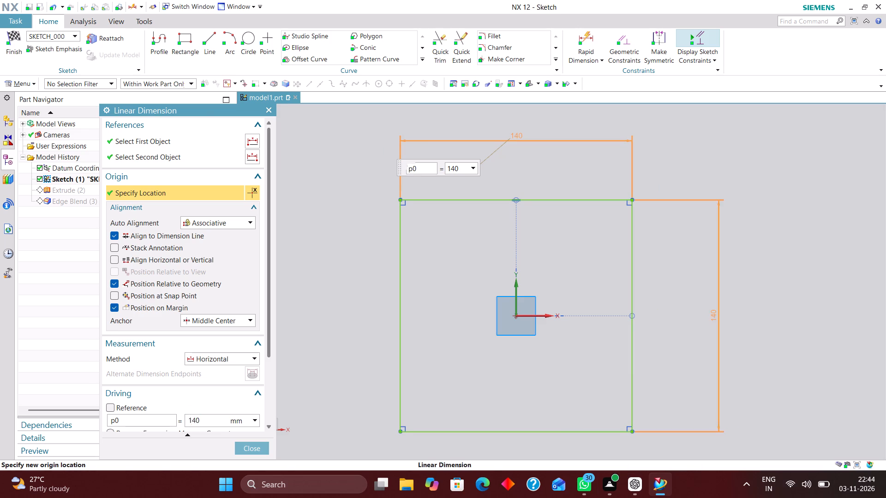
pyautogui.moveTo(669, 350); pyautogui.dragTo(636, 350)
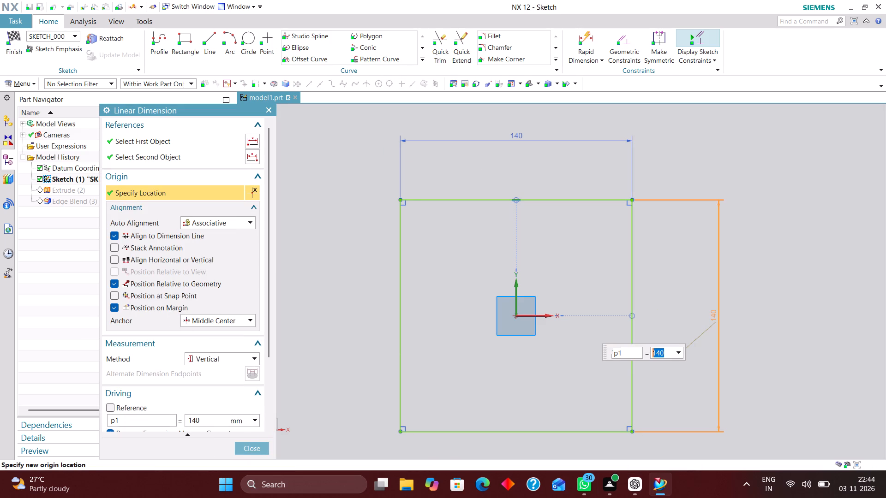
pyautogui.press('1')
pyautogui.press('7')
pyautogui.press('0')
pyautogui.press('Return')
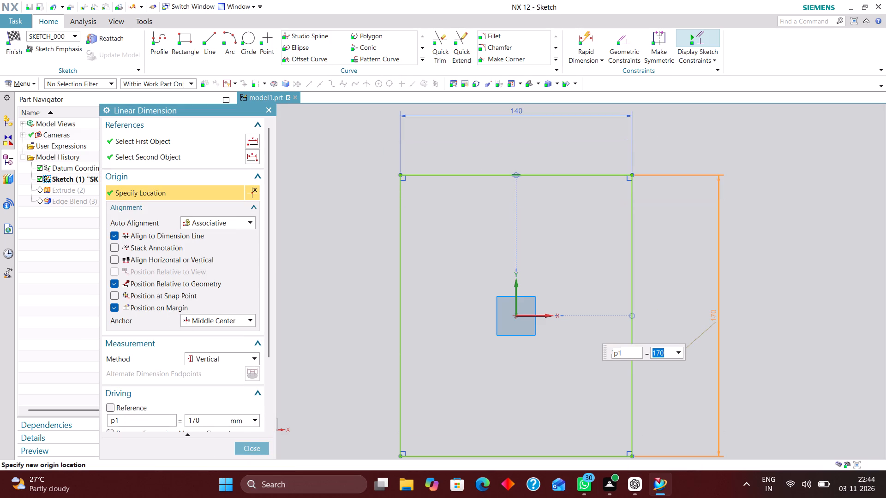
pyautogui.click(254, 445)
pyautogui.scroll(-2, 626, 198)
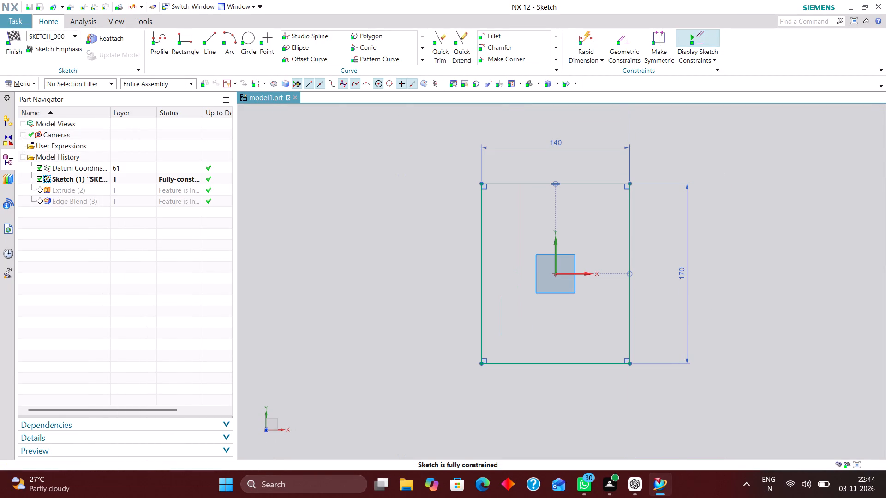
pyautogui.click(16, 33)
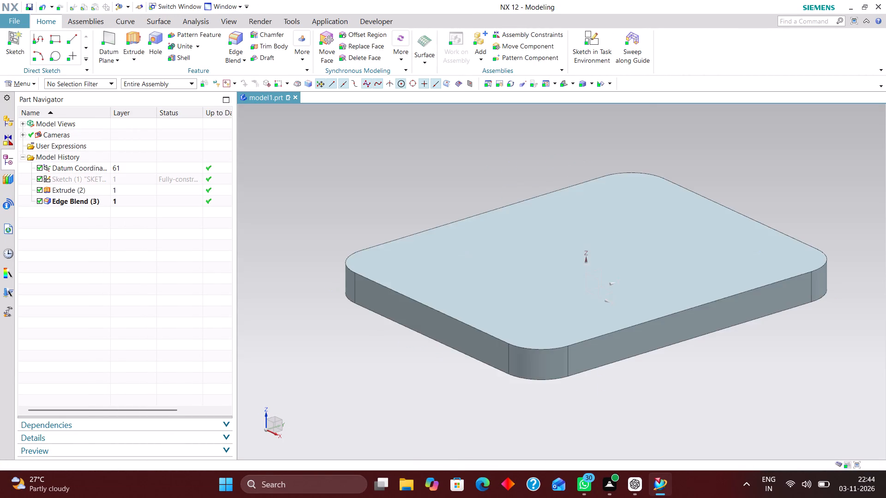
# Start a sketch on the XZ datum plane and draw a rectangle about 112 mm wide above the base plate.
pyautogui.click(603, 42)
pyautogui.click(598, 283)
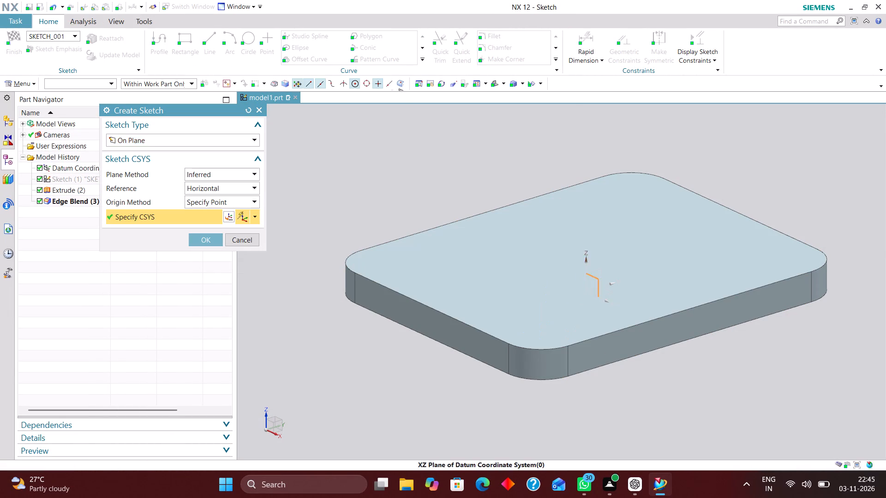
pyautogui.click(212, 240)
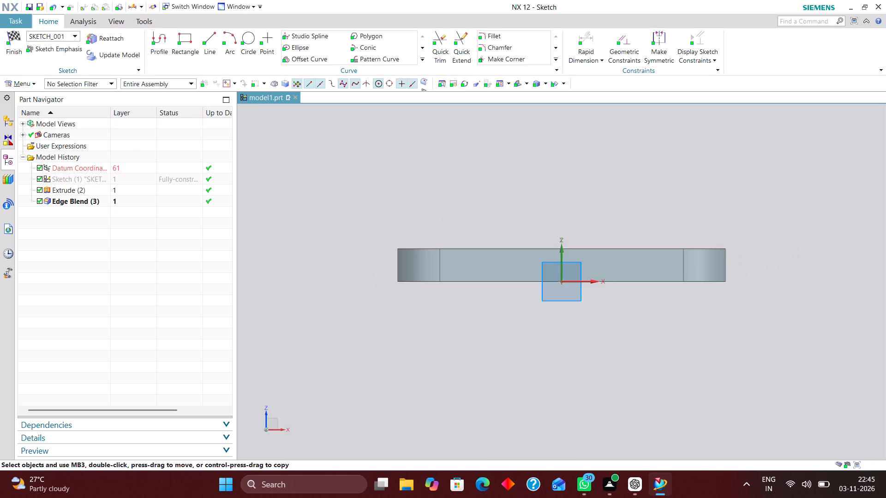
pyautogui.click(186, 37)
pyautogui.click(438, 125)
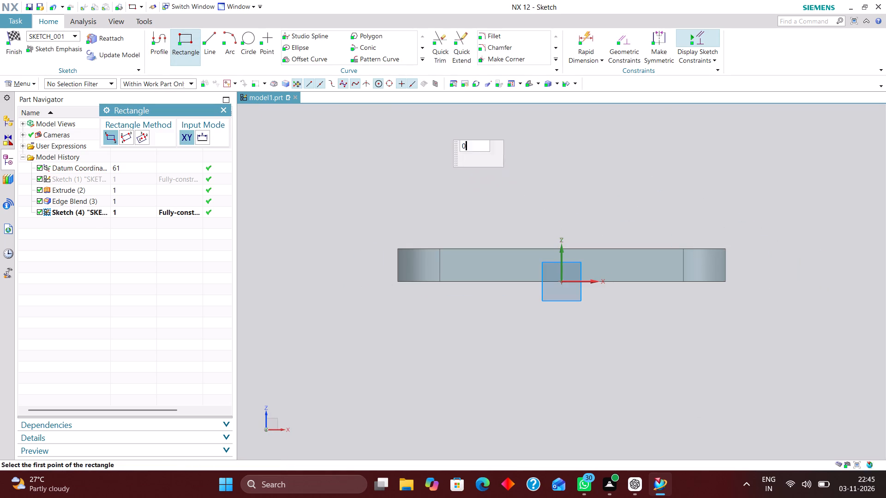
pyautogui.click(701, 239)
# Constrain the midpoint of the rectangle's top edge to lie on the Z axis.
pyautogui.click(632, 50)
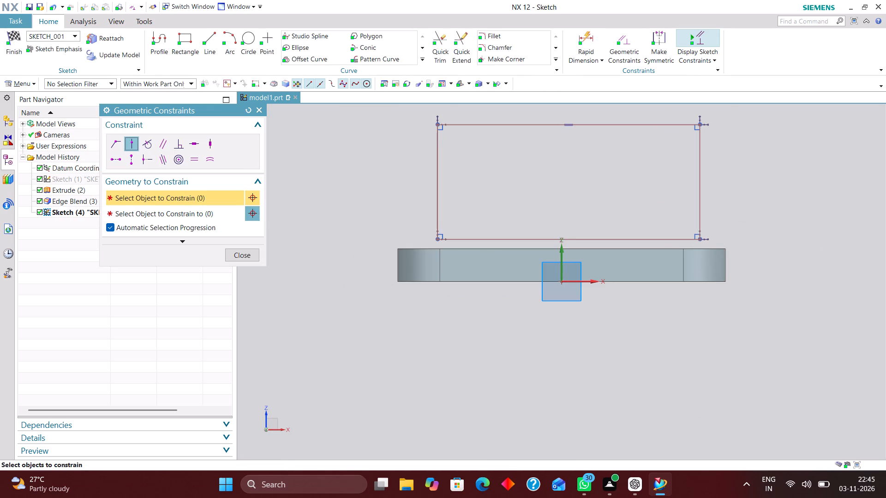
pyautogui.click(566, 126)
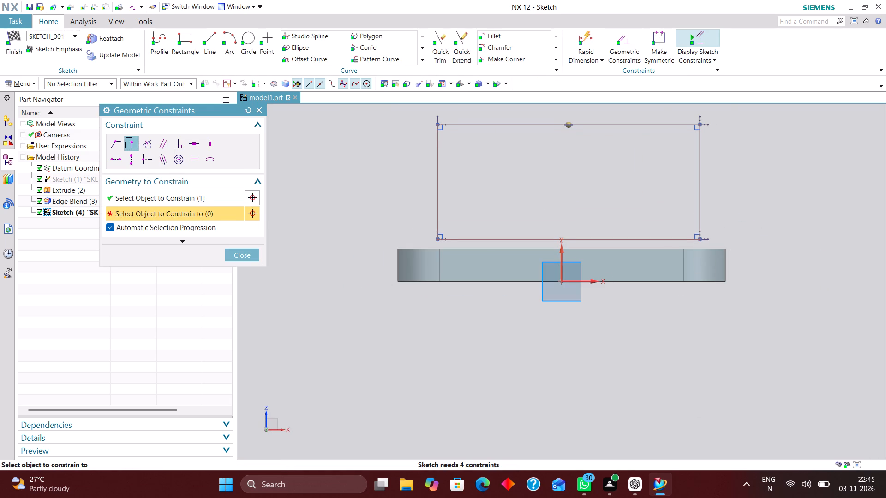
pyautogui.click(558, 253)
# Dimension the rectangle to 120 mm wide and 120 mm high.
pyautogui.click(584, 34)
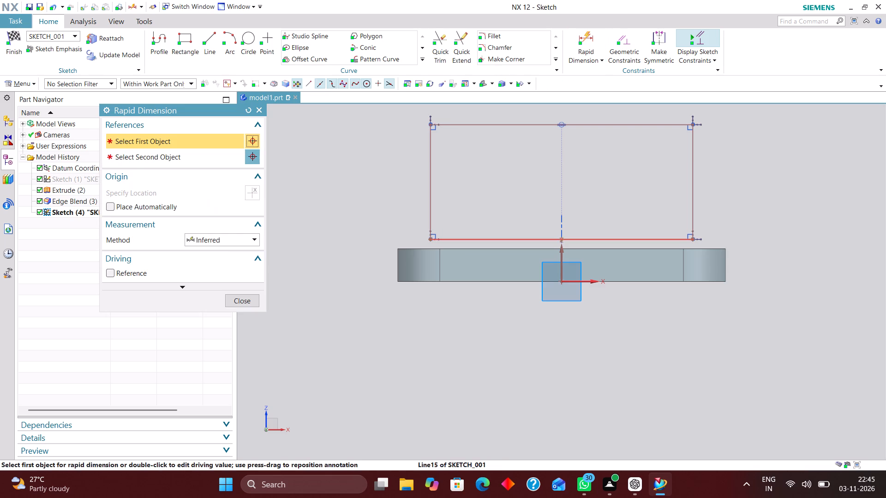
pyautogui.click(615, 240)
pyautogui.click(558, 361)
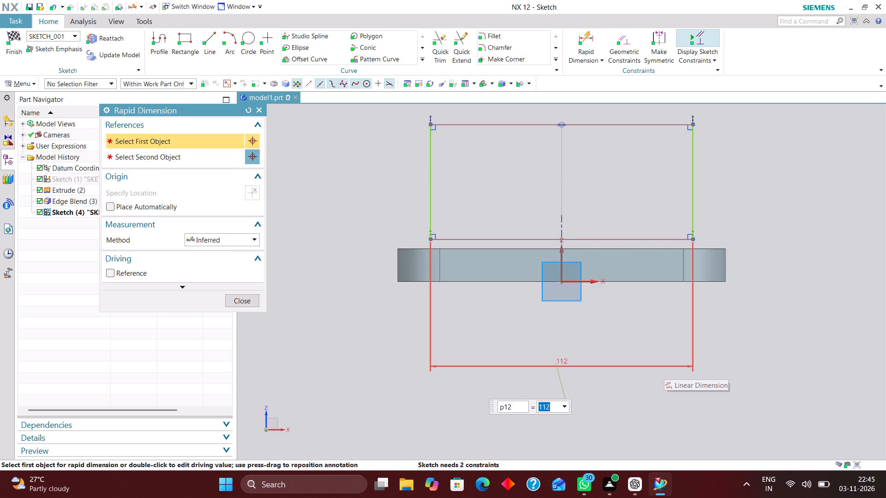
pyautogui.write('120')
pyautogui.press('Return')
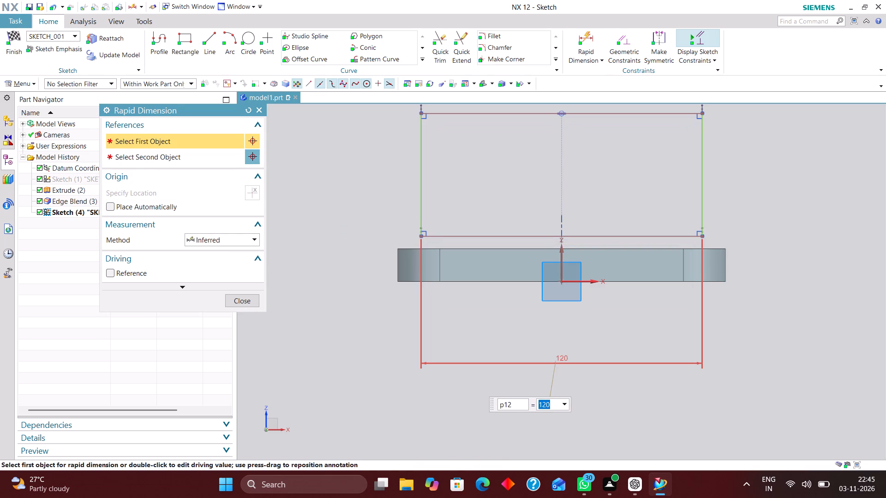
pyautogui.click(699, 211)
pyautogui.click(773, 190)
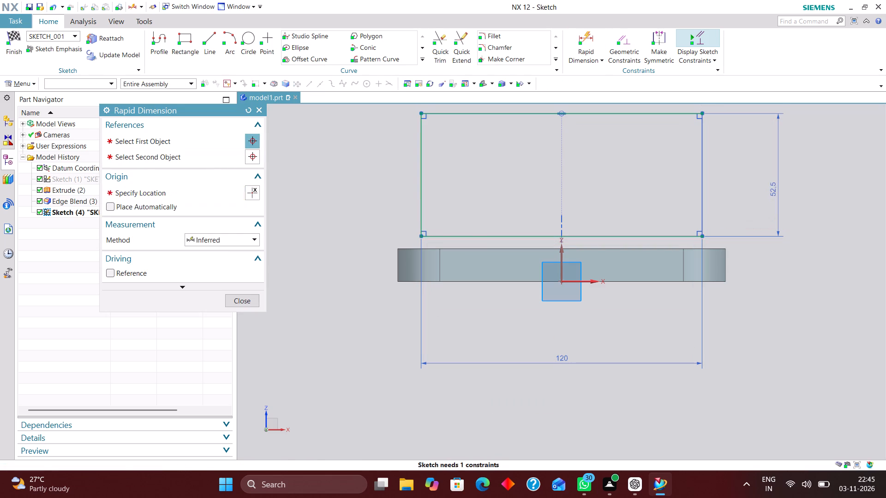
pyautogui.write('120')
pyautogui.press('Return')
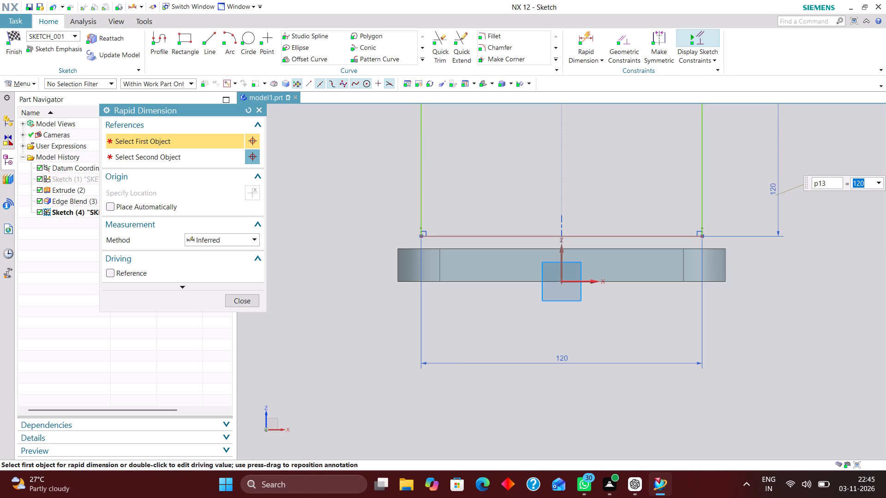
# Dimension the square's bottom edge 14 mm above the X axis and finish the sketch.
pyautogui.click(582, 283)
pyautogui.click(590, 236)
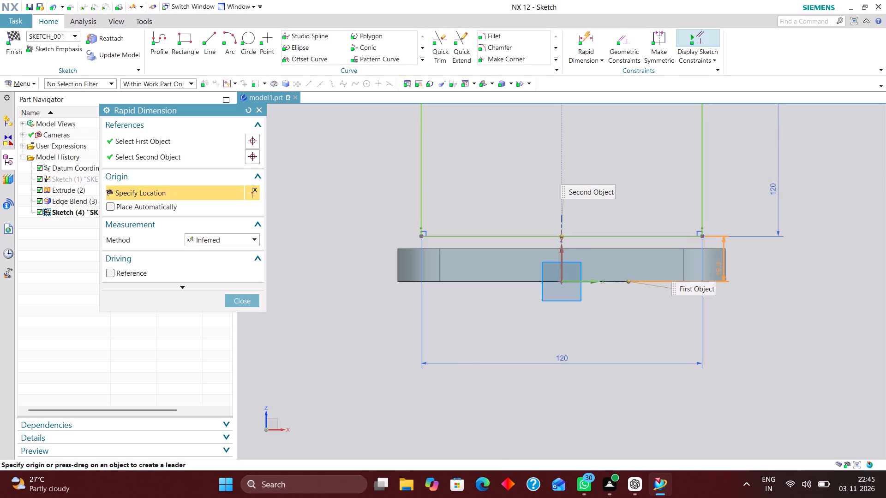
pyautogui.click(772, 257)
pyautogui.write('14')
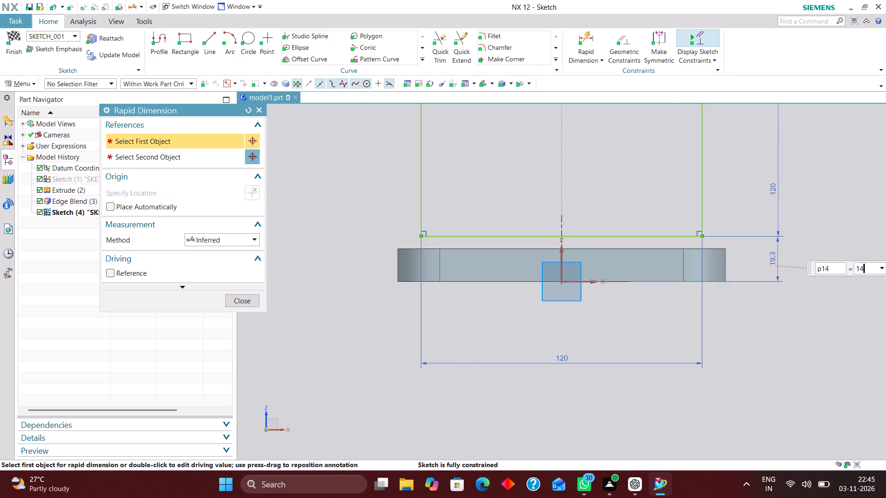
pyautogui.press('Return')
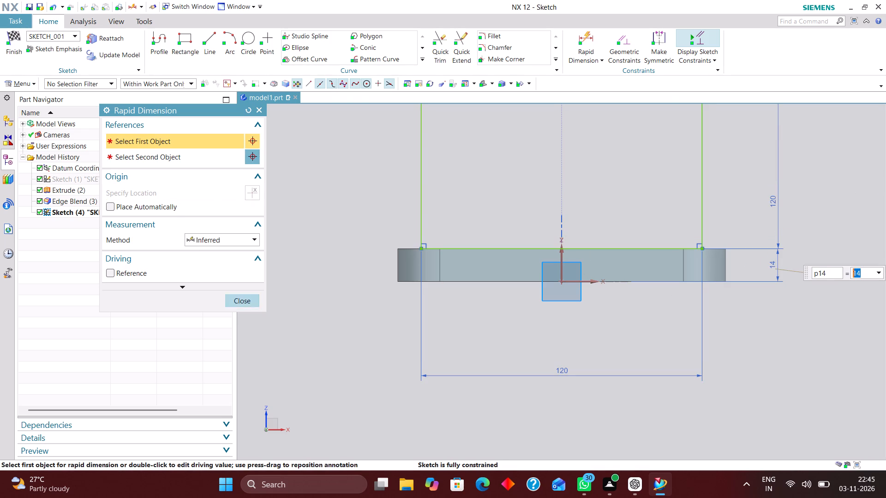
pyautogui.click(248, 298)
pyautogui.scroll(-3, 464, 273)
pyautogui.click(13, 30)
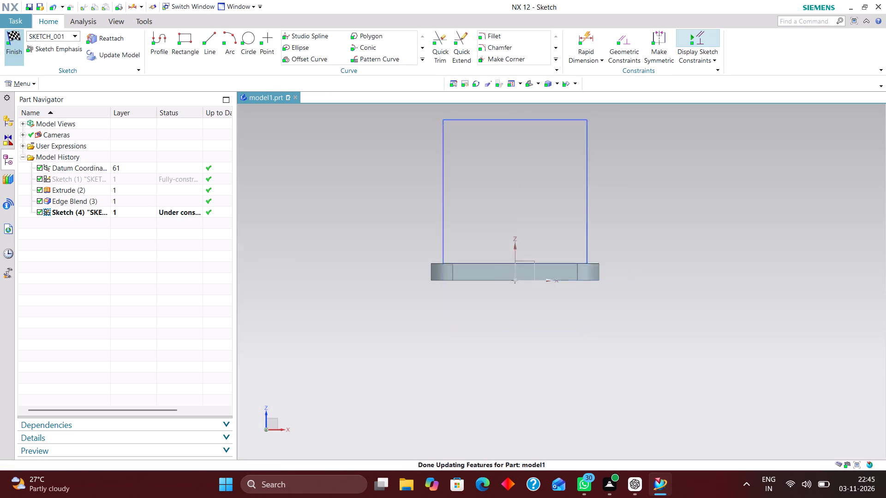
# Start extruding the 120 mm square sketch with a symmetric limit, adjusting the distance to 65 mm.
pyautogui.scroll(-3, 442, 219)
pyautogui.click(136, 44)
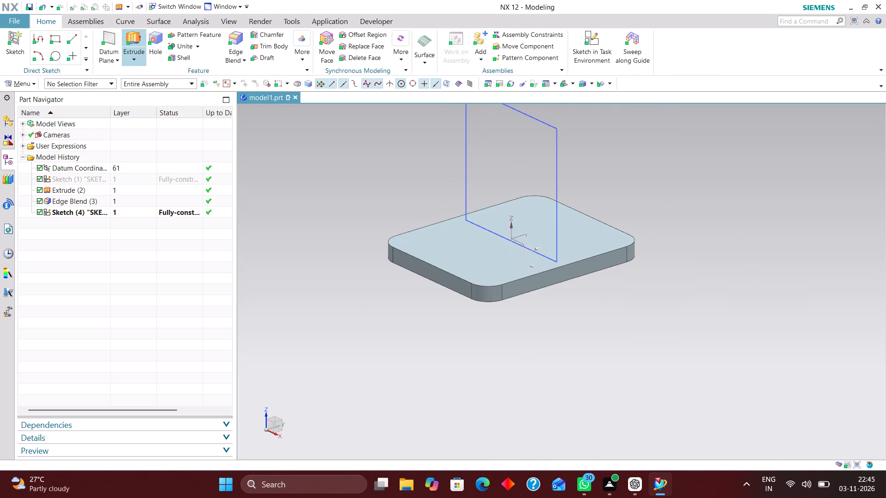
pyautogui.click(559, 157)
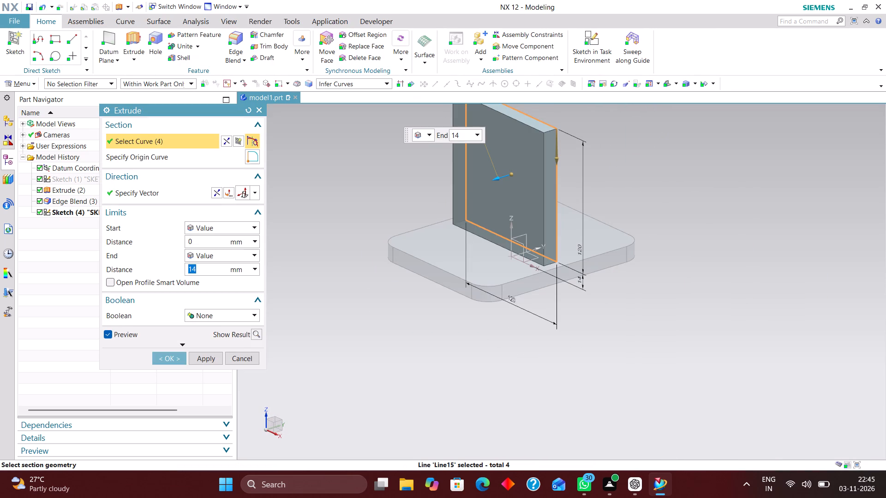
pyautogui.click(237, 230)
pyautogui.click(238, 248)
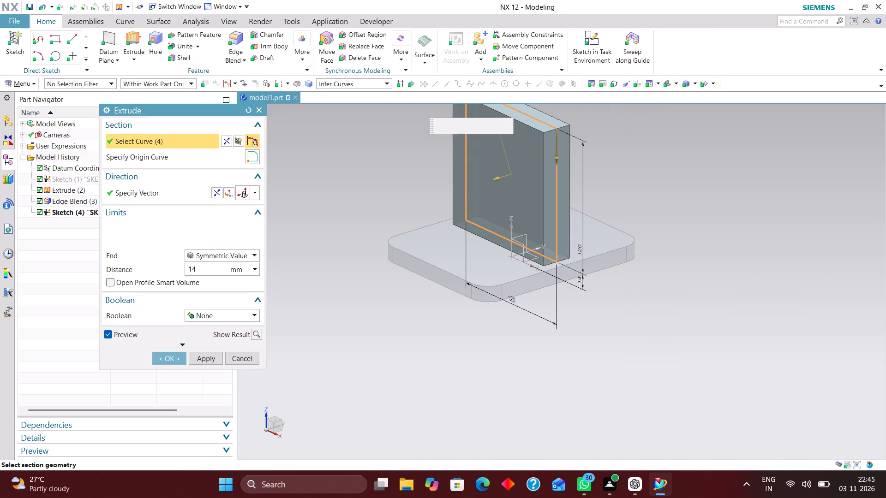
pyautogui.moveTo(493, 175); pyautogui.dragTo(474, 186)
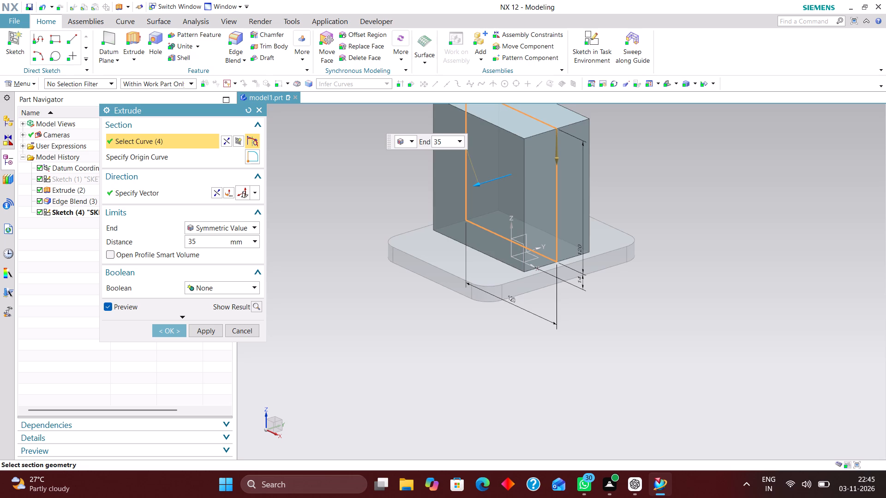
pyautogui.moveTo(474, 186); pyautogui.dragTo(431, 200)
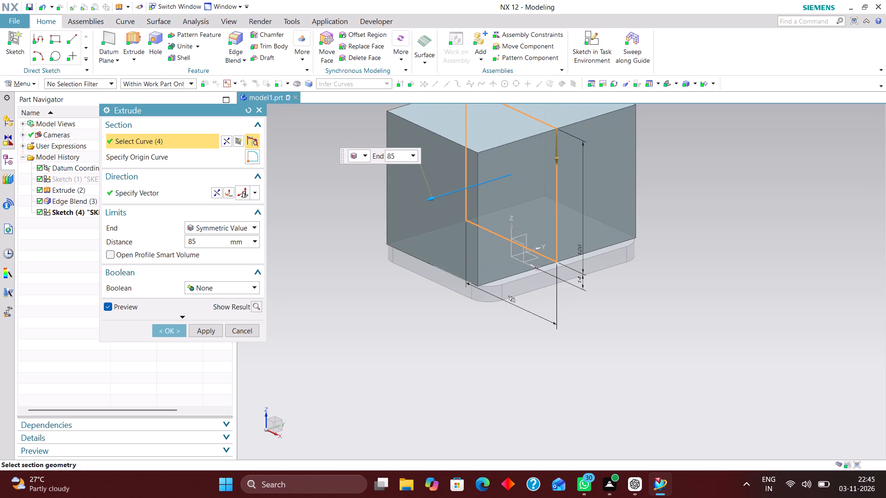
pyautogui.moveTo(431, 200); pyautogui.dragTo(440, 201)
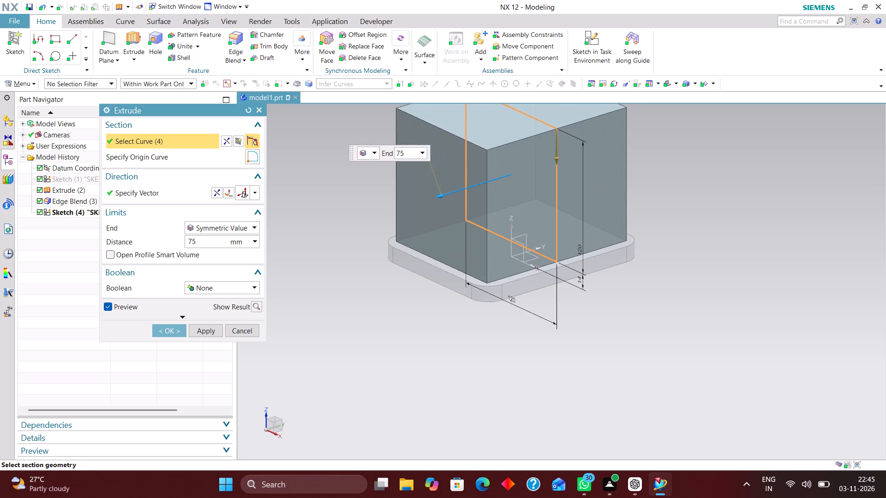
pyautogui.moveTo(440, 201); pyautogui.dragTo(431, 203)
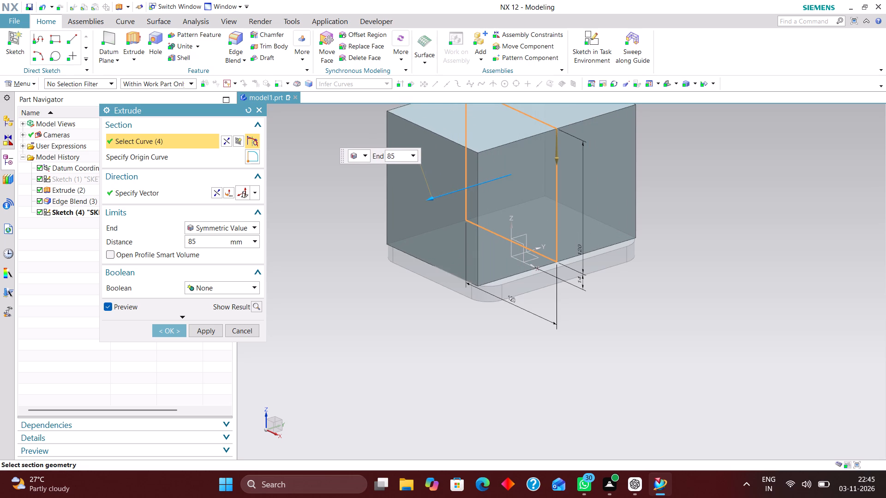
pyautogui.moveTo(431, 203); pyautogui.dragTo(447, 197)
# Change the extrusion limits from symmetric to separate values and set the start distance to -85 mm.
pyautogui.click(234, 233)
pyautogui.click(233, 242)
pyautogui.moveTo(624, 268); pyautogui.dragTo(575, 258, button='middle')
pyautogui.moveTo(718, 206); pyautogui.dragTo(629, 213, button='right')
pyautogui.scroll(3, 610, 191)
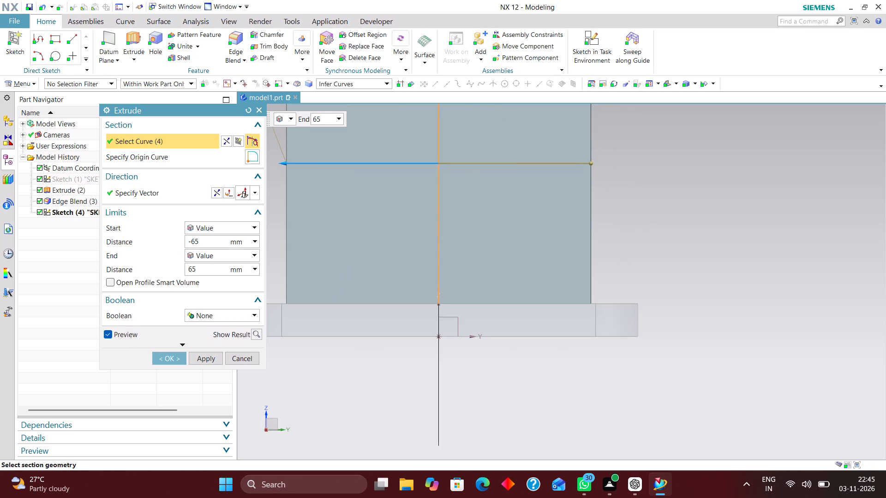
pyautogui.moveTo(591, 162); pyautogui.dragTo(638, 162)
# Set the end distance of the square's extrusion to 34 mm and complete the extrude with no Boolean.
pyautogui.scroll(-3, 711, 250)
pyautogui.scroll(2, 505, 201)
pyautogui.moveTo(480, 212); pyautogui.dragTo(494, 212)
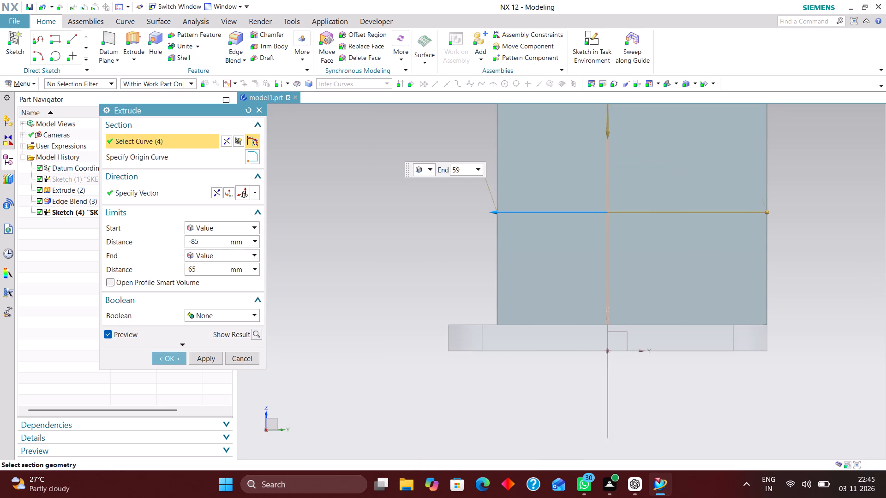
pyautogui.moveTo(494, 212); pyautogui.dragTo(512, 217)
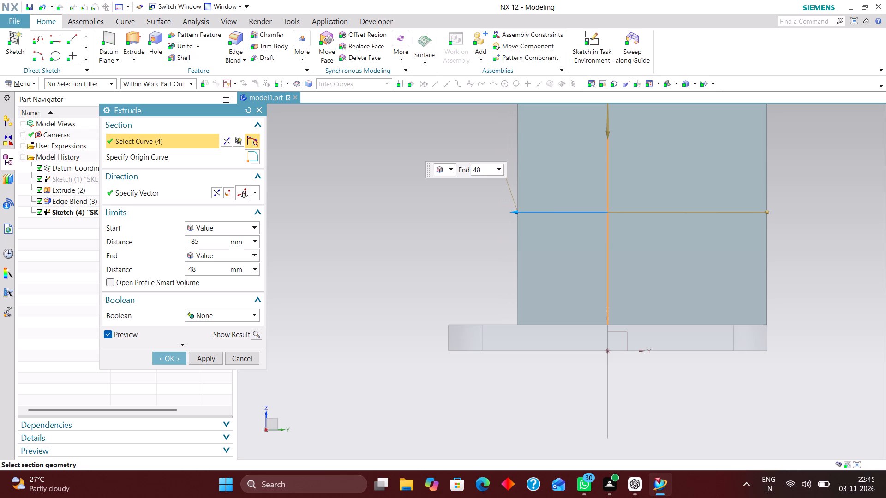
pyautogui.moveTo(512, 217); pyautogui.dragTo(512, 218)
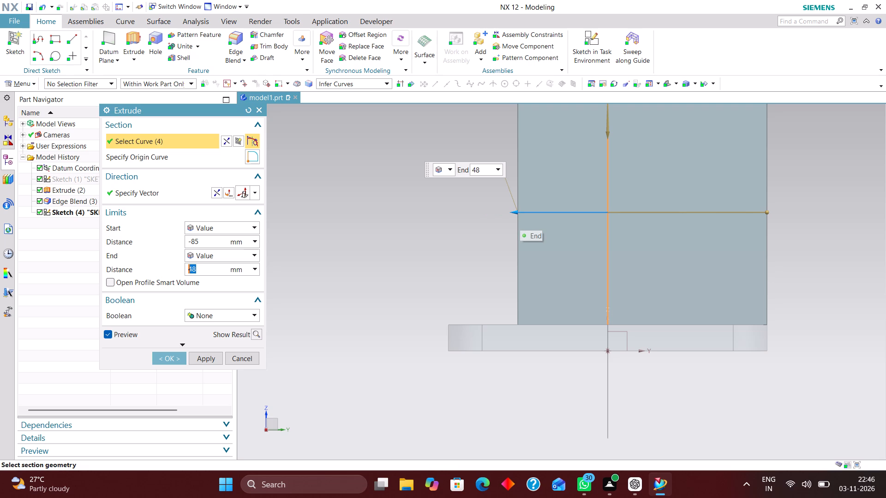
pyautogui.scroll(-3, 494, 247)
pyautogui.scroll(2, 609, 235)
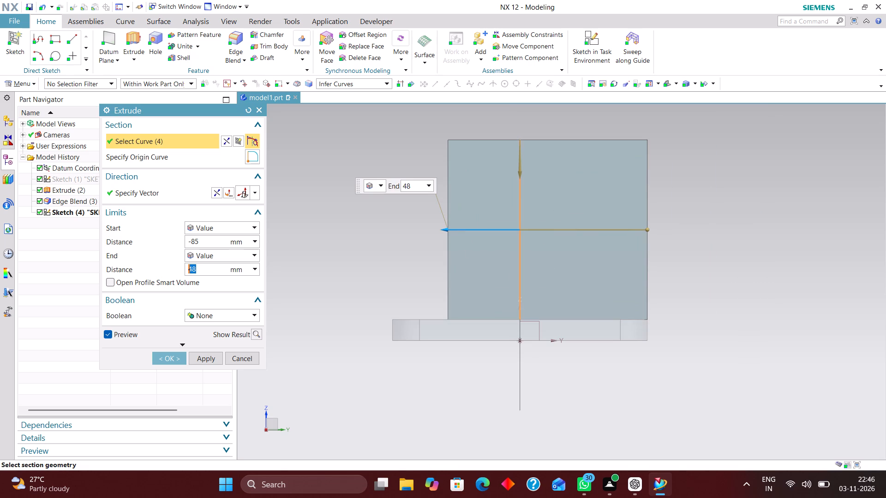
pyautogui.moveTo(442, 230); pyautogui.dragTo(513, 229)
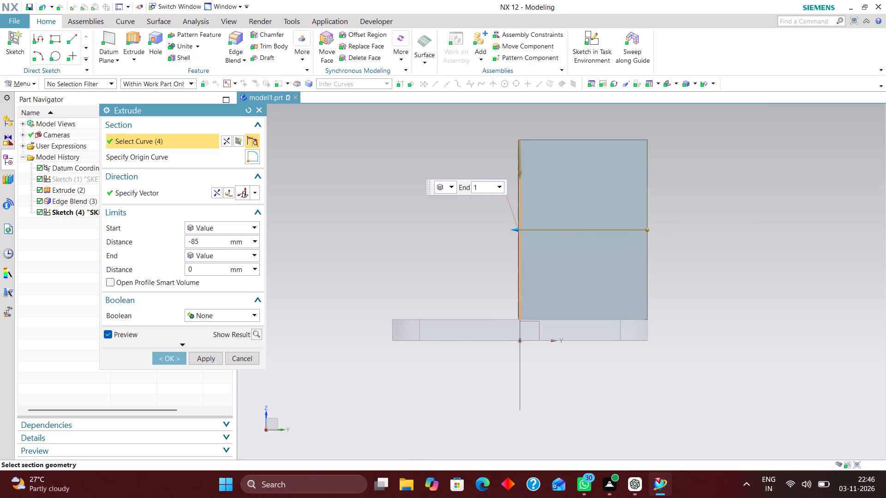
pyautogui.moveTo(513, 229); pyautogui.dragTo(515, 229)
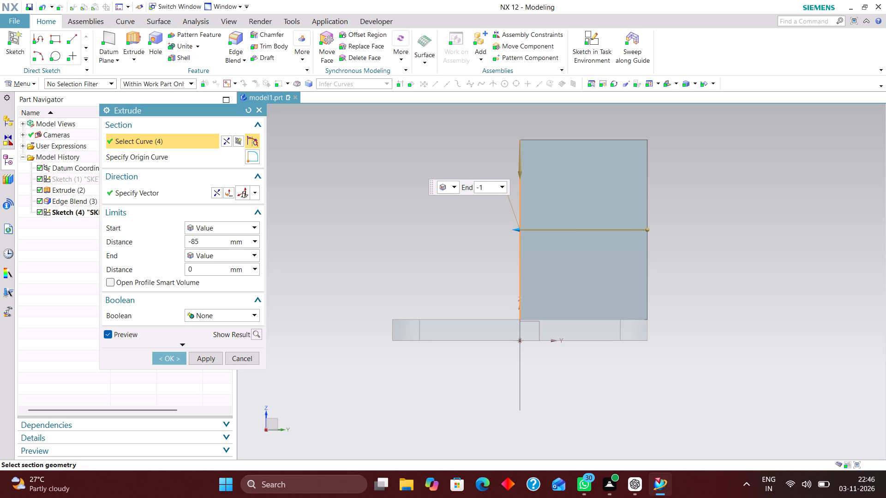
pyautogui.moveTo(515, 229); pyautogui.dragTo(505, 228)
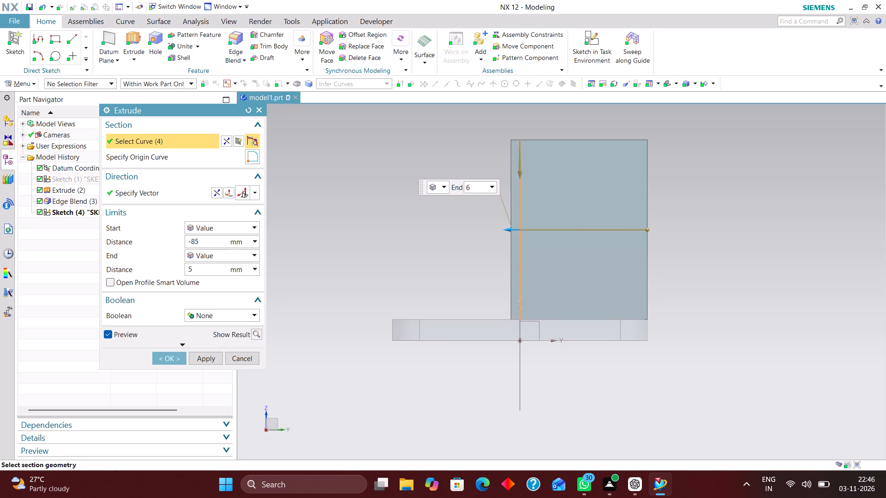
pyautogui.moveTo(505, 228); pyautogui.dragTo(485, 225)
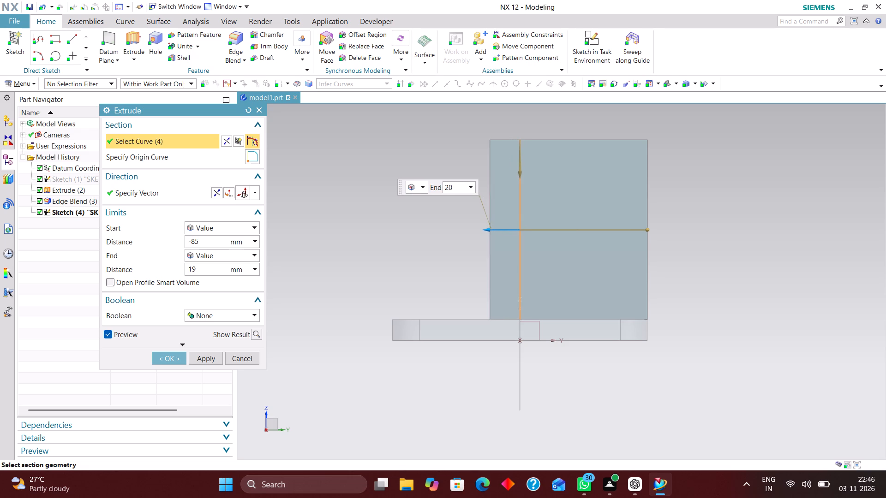
pyautogui.moveTo(485, 225); pyautogui.dragTo(485, 225)
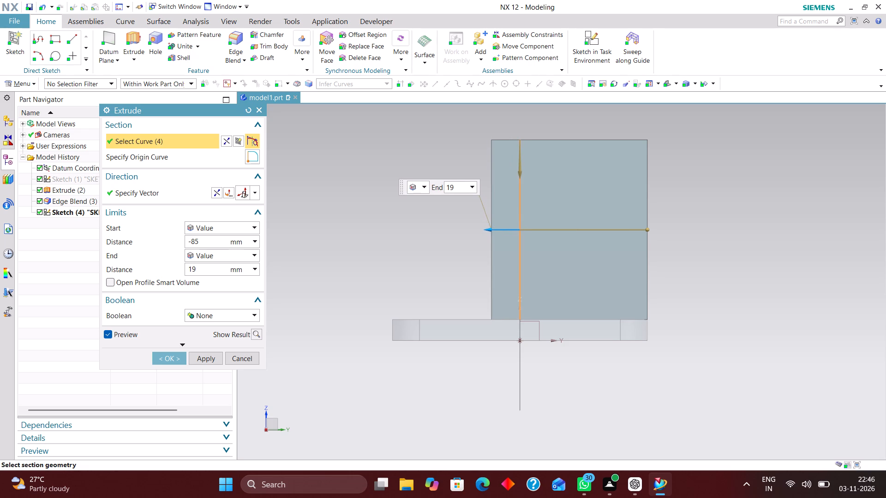
pyautogui.moveTo(485, 225); pyautogui.dragTo(484, 225)
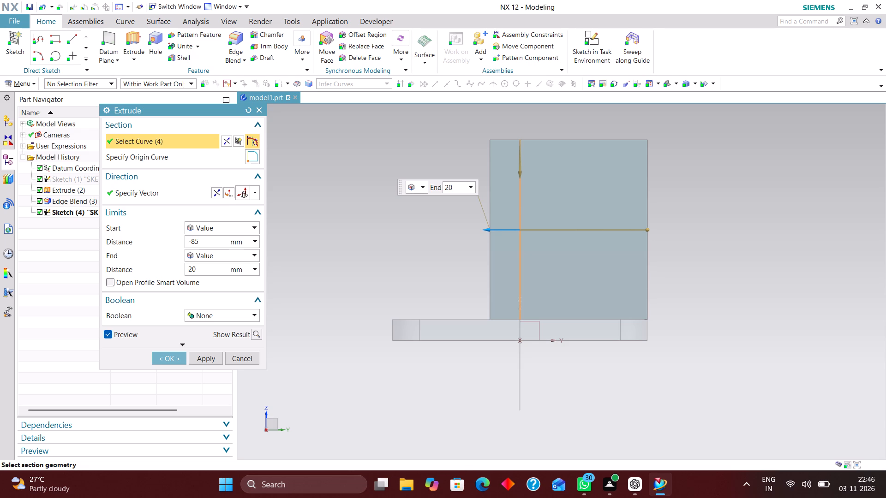
pyautogui.moveTo(484, 225); pyautogui.dragTo(475, 223)
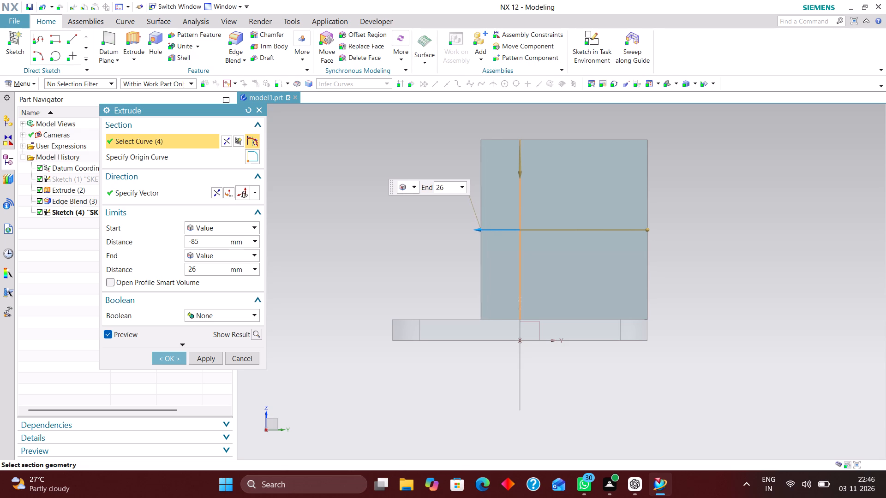
pyautogui.moveTo(475, 223); pyautogui.dragTo(477, 225)
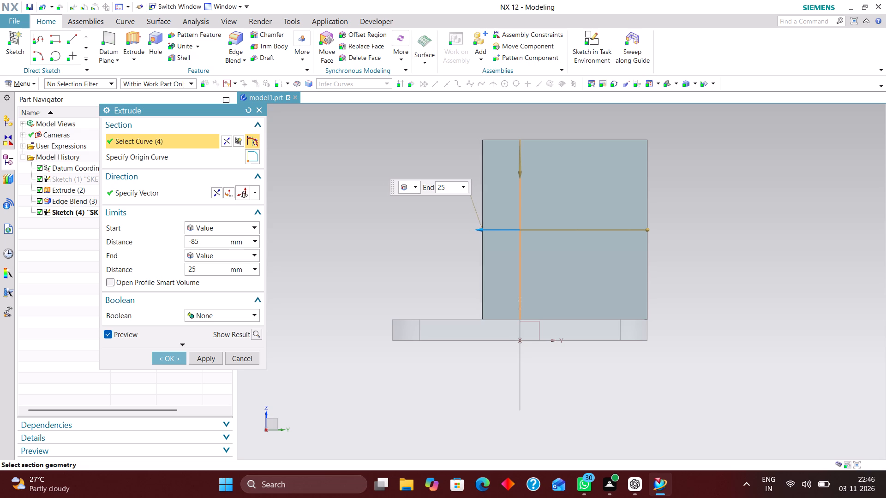
pyautogui.moveTo(477, 225); pyautogui.dragTo(483, 225)
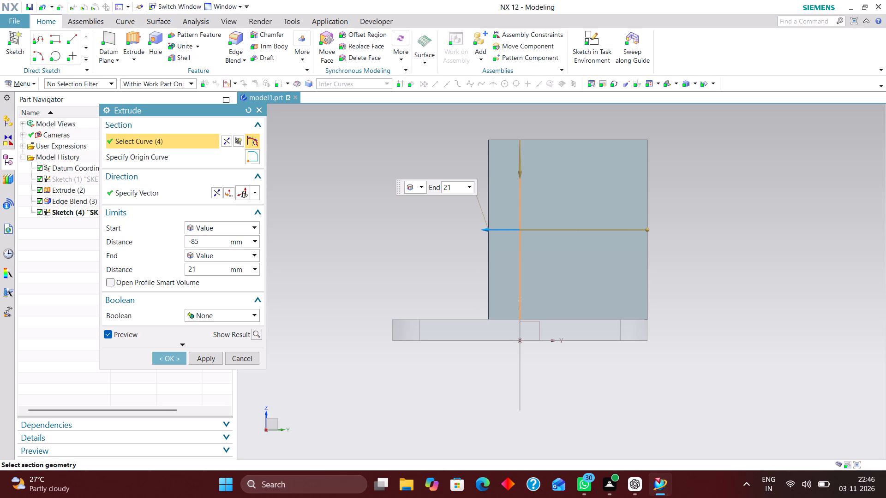
pyautogui.moveTo(483, 225); pyautogui.dragTo(479, 224)
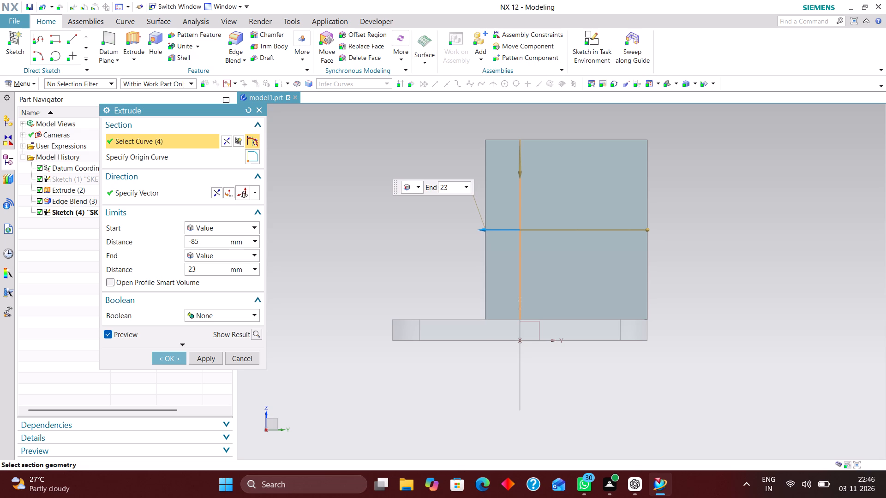
pyautogui.moveTo(479, 224); pyautogui.dragTo(476, 223)
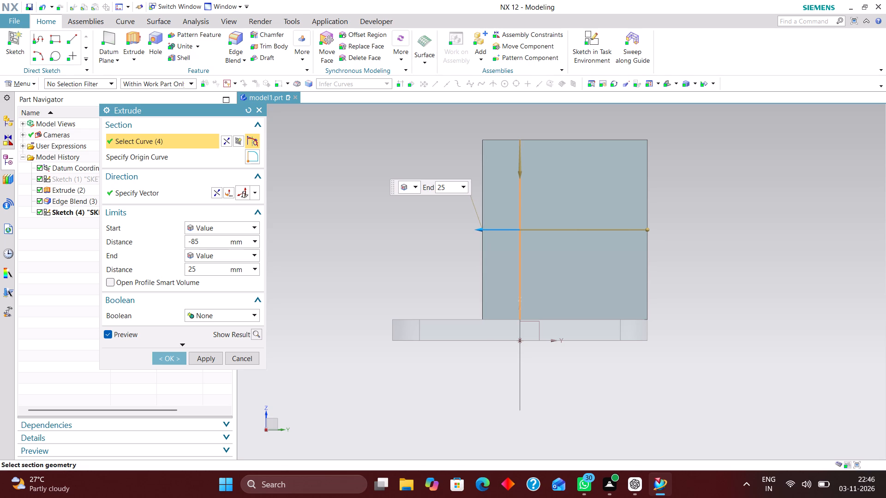
pyautogui.moveTo(476, 223); pyautogui.dragTo(475, 223)
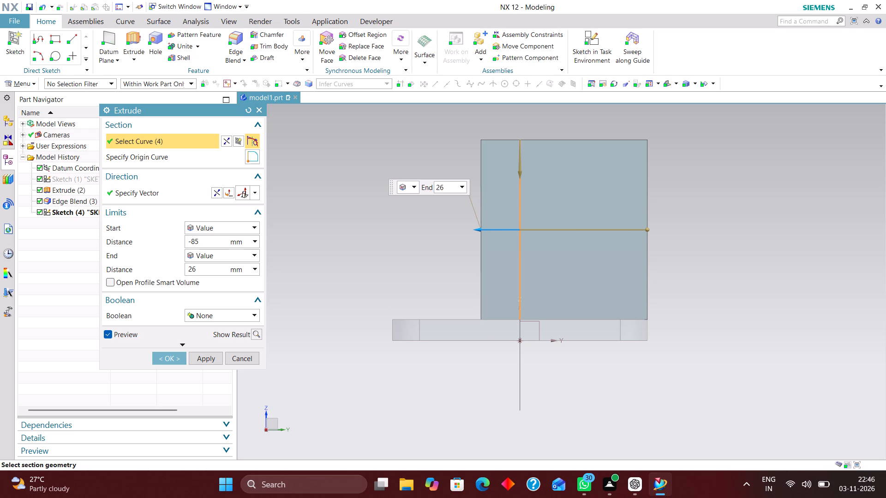
pyautogui.moveTo(475, 223); pyautogui.dragTo(469, 222)
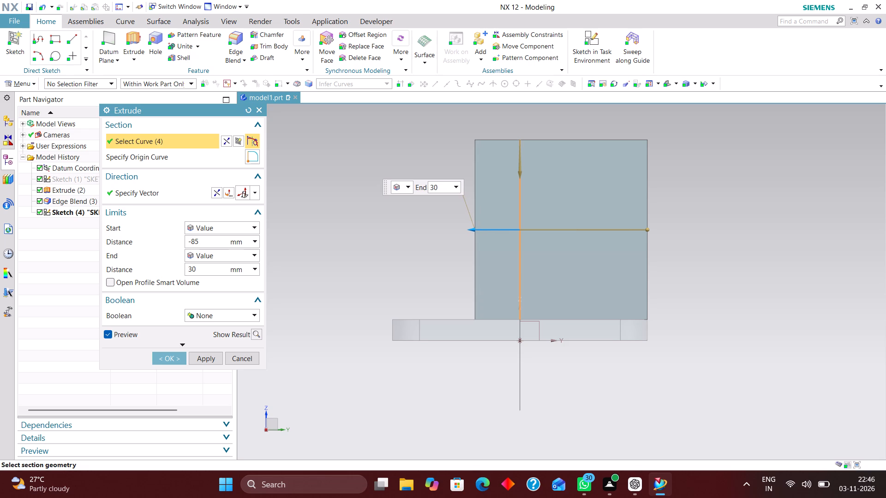
pyautogui.moveTo(469, 222); pyautogui.dragTo(463, 222)
pyautogui.scroll(-2, 411, 265)
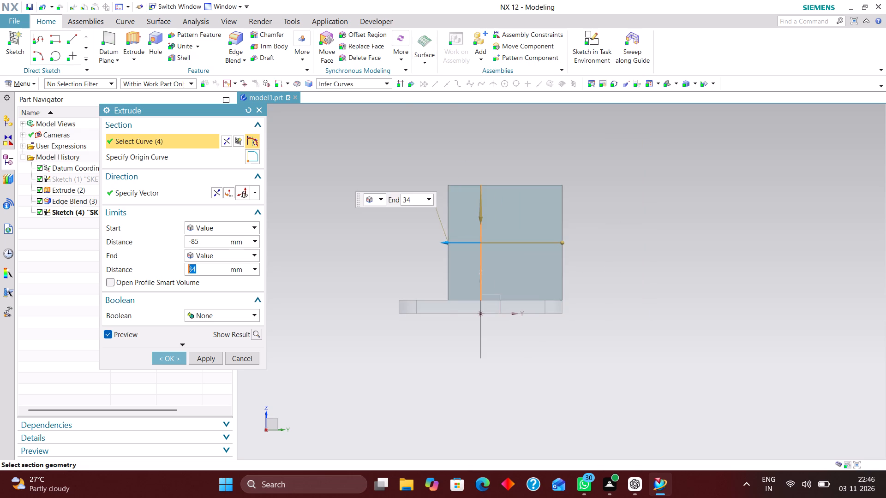
pyautogui.scroll(1, 603, 273)
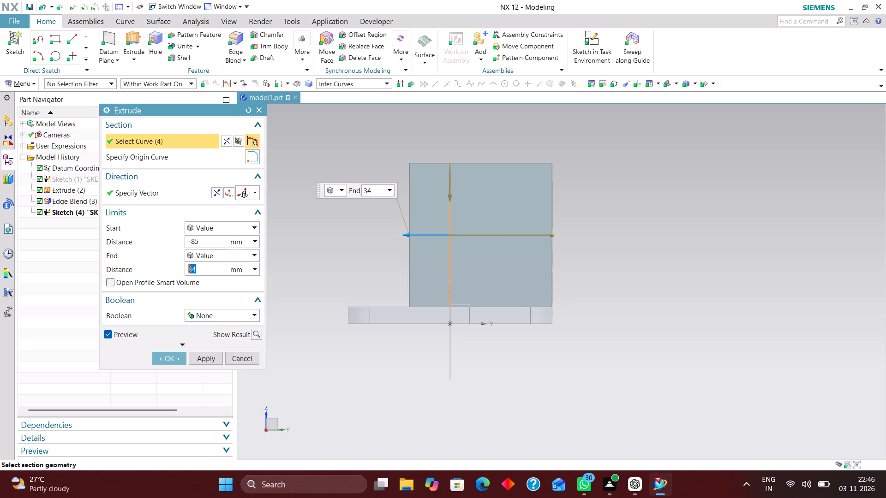
pyautogui.click(174, 356)
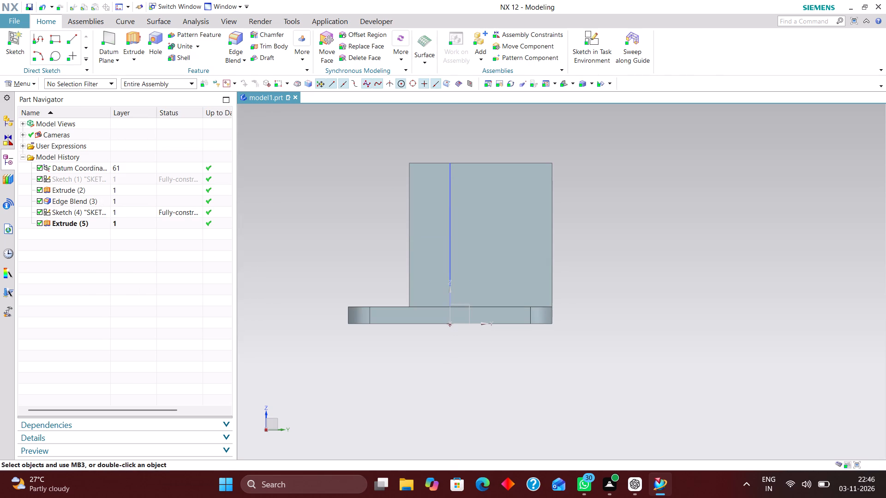
# Examine how the extruded block meets the base plate's edge and rounded corners from several angles and the side view.
pyautogui.moveTo(453, 272); pyautogui.dragTo(453, 317, button='right')
pyautogui.moveTo(383, 263); pyautogui.dragTo(405, 287, button='middle')
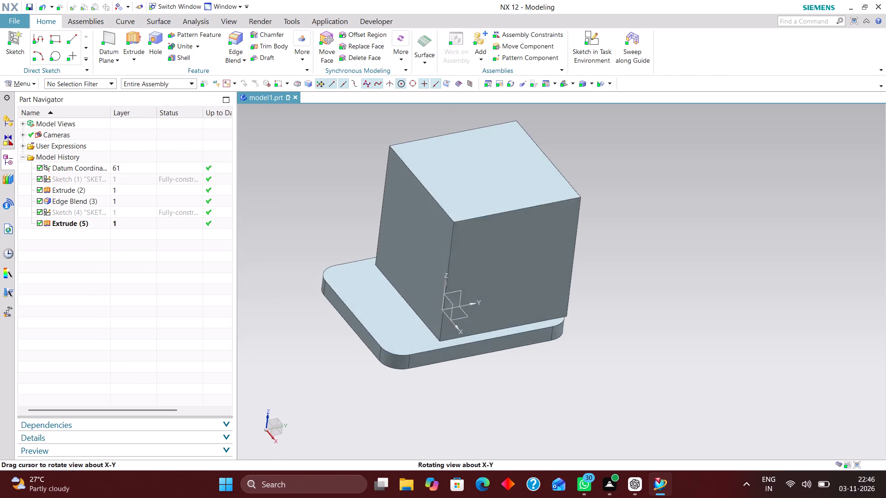
pyautogui.moveTo(405, 287); pyautogui.dragTo(360, 272, button='middle')
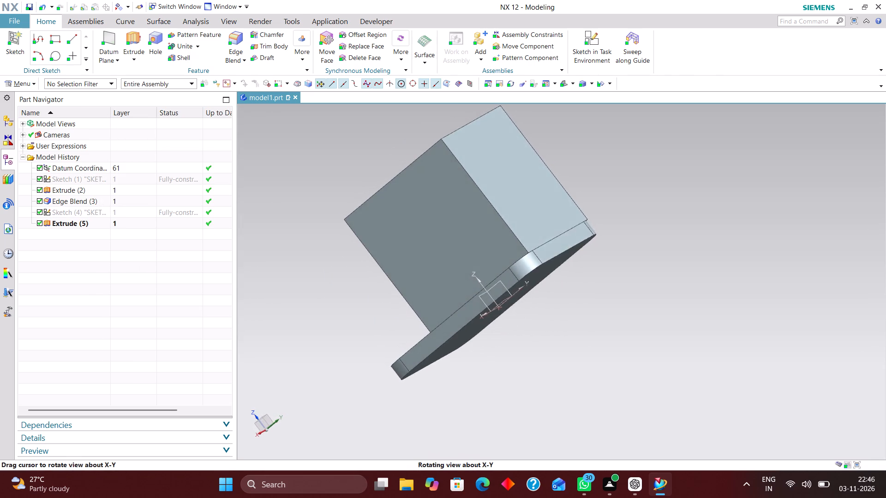
pyautogui.moveTo(360, 272); pyautogui.dragTo(364, 272, button='middle')
pyautogui.moveTo(670, 228); pyautogui.dragTo(602, 233, button='right')
pyautogui.scroll(5, 554, 305)
pyautogui.moveTo(640, 320); pyautogui.dragTo(632, 323, button='middle')
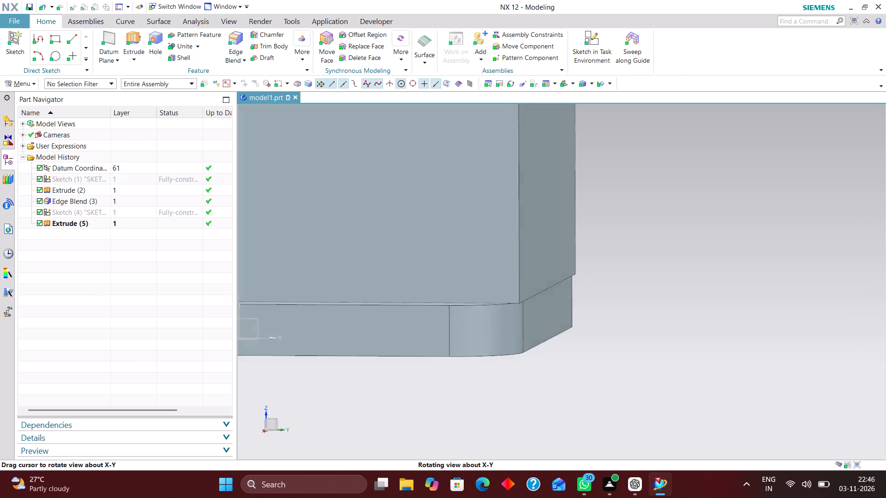
pyautogui.moveTo(632, 323); pyautogui.dragTo(629, 317, button='middle')
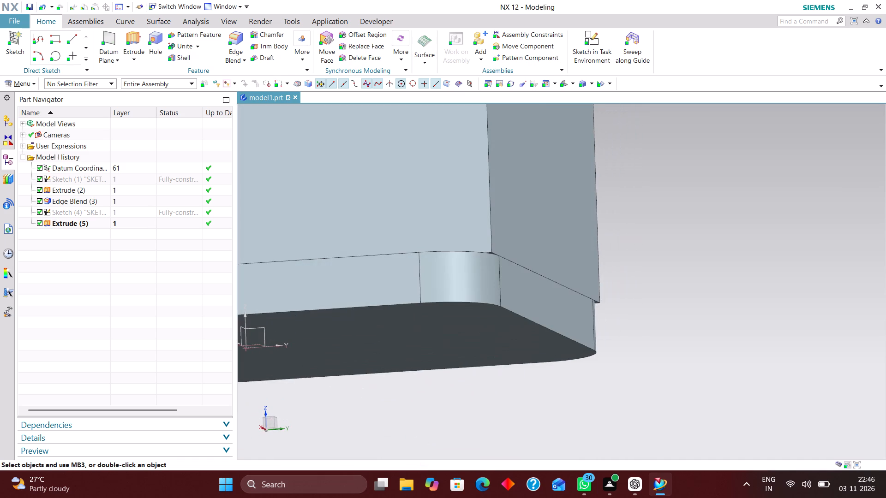
pyautogui.moveTo(713, 300); pyautogui.dragTo(604, 304, button='right')
pyautogui.moveTo(630, 305); pyautogui.dragTo(593, 288, button='middle')
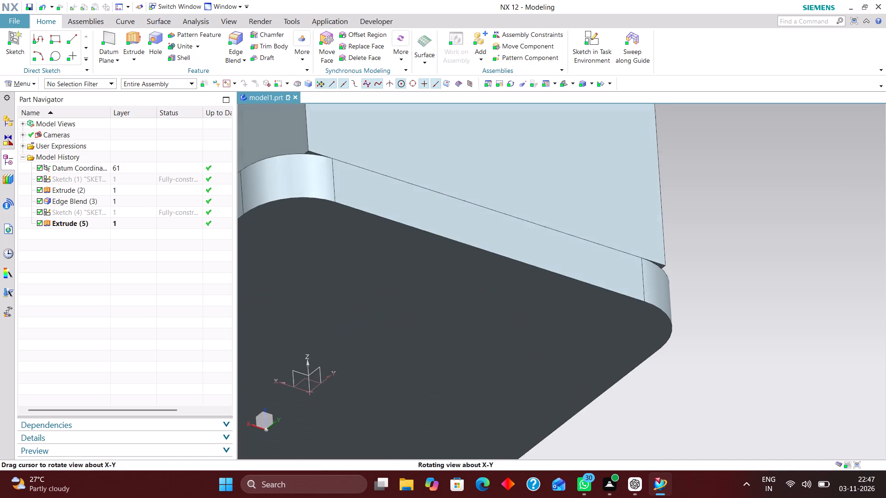
pyautogui.moveTo(593, 288); pyautogui.dragTo(629, 311, button='middle')
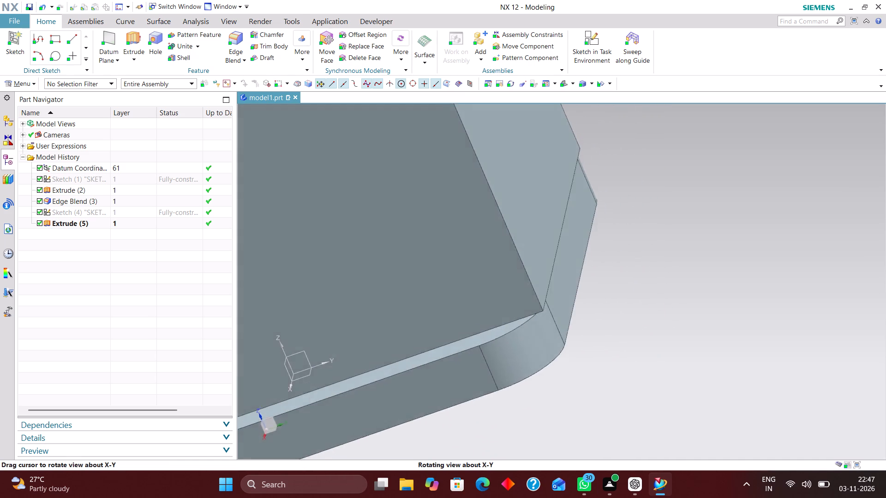
pyautogui.moveTo(629, 311); pyautogui.dragTo(648, 306, button='middle')
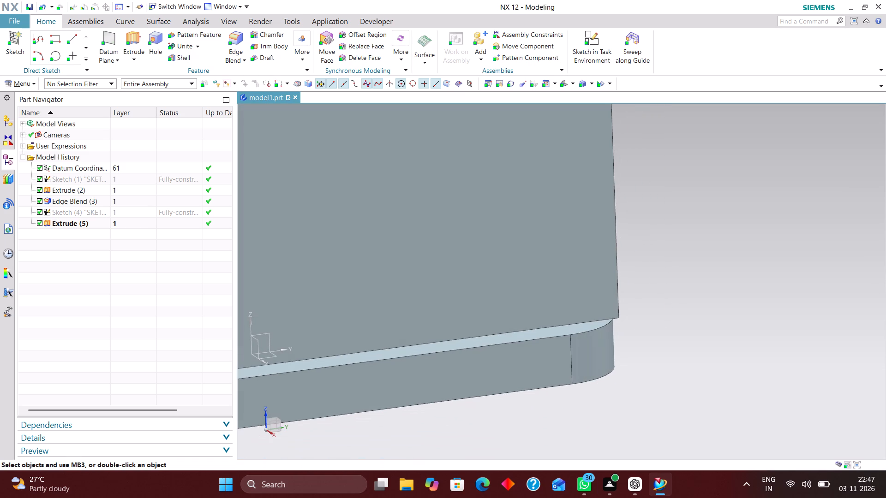
pyautogui.moveTo(720, 331); pyautogui.dragTo(620, 343, button='right')
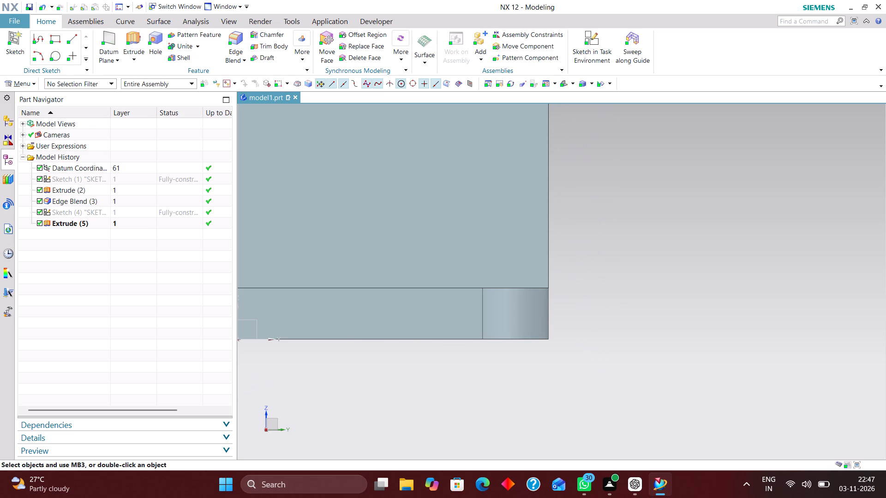
# Edit the upright block's extrusion, setting its start distance to -31 mm, and accept the change.
pyautogui.scroll(-3, 747, 387)
pyautogui.doubleClick(545, 261)
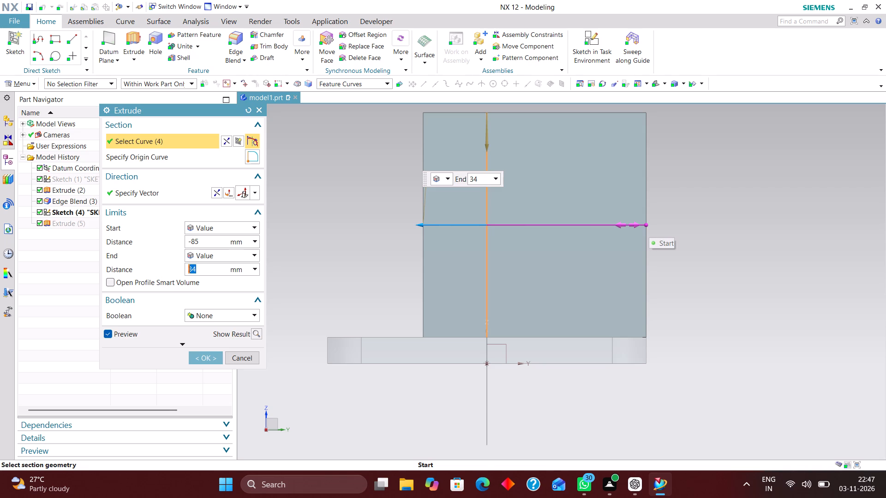
pyautogui.moveTo(648, 225); pyautogui.dragTo(645, 226)
pyautogui.moveTo(645, 226); pyautogui.dragTo(555, 233)
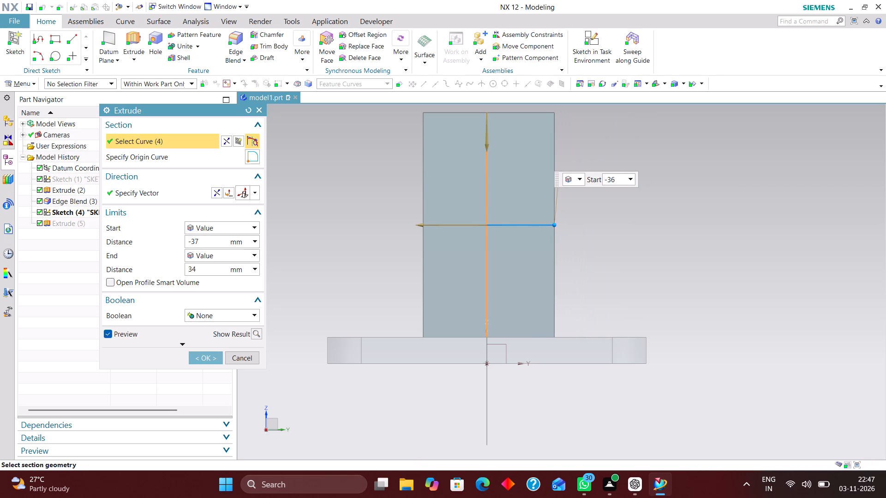
pyautogui.moveTo(555, 233); pyautogui.dragTo(536, 234)
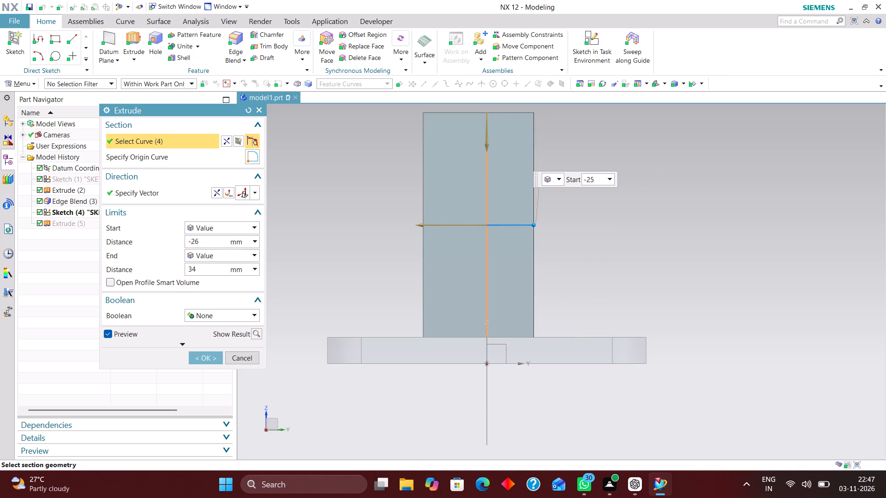
pyautogui.moveTo(536, 234); pyautogui.dragTo(546, 232)
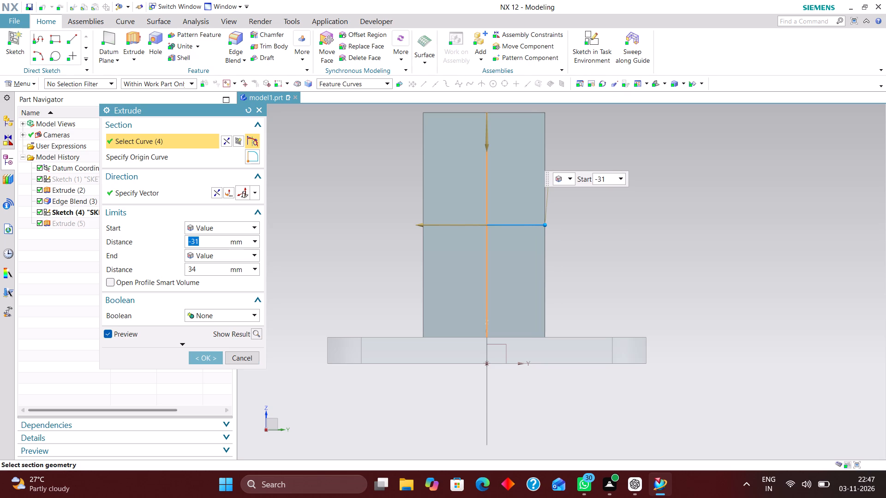
pyautogui.click(198, 359)
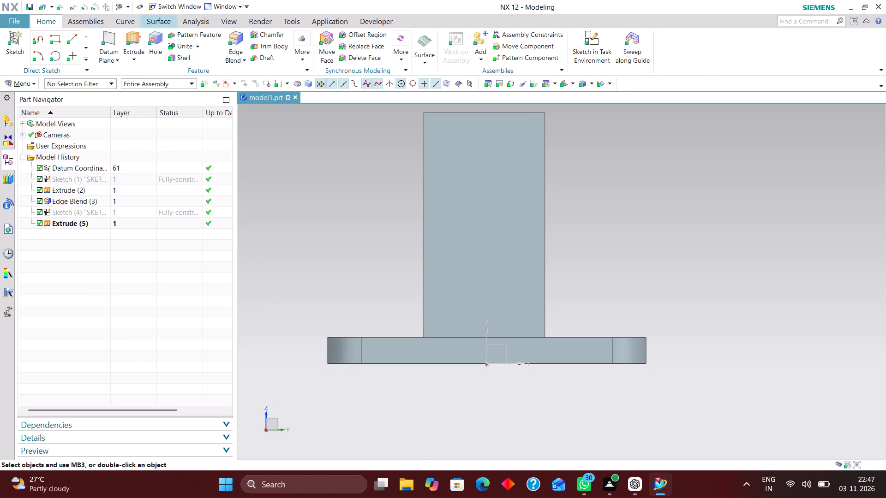
# Measure the distance from the base plate's short-end edge to the facing side of the upright block and keep the measurement.
pyautogui.click(206, 25)
pyautogui.click(23, 44)
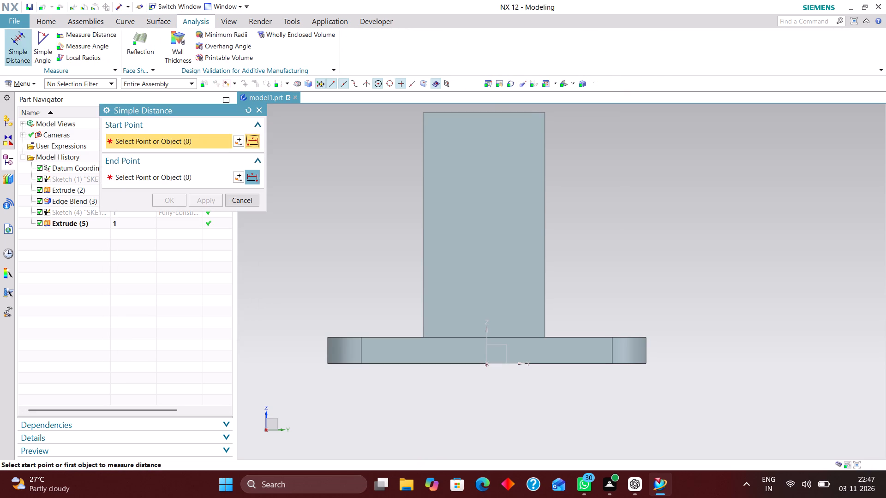
pyautogui.moveTo(865, 457); pyautogui.dragTo(836, 450, button='middle')
pyautogui.moveTo(715, 309); pyautogui.dragTo(719, 341, button='middle')
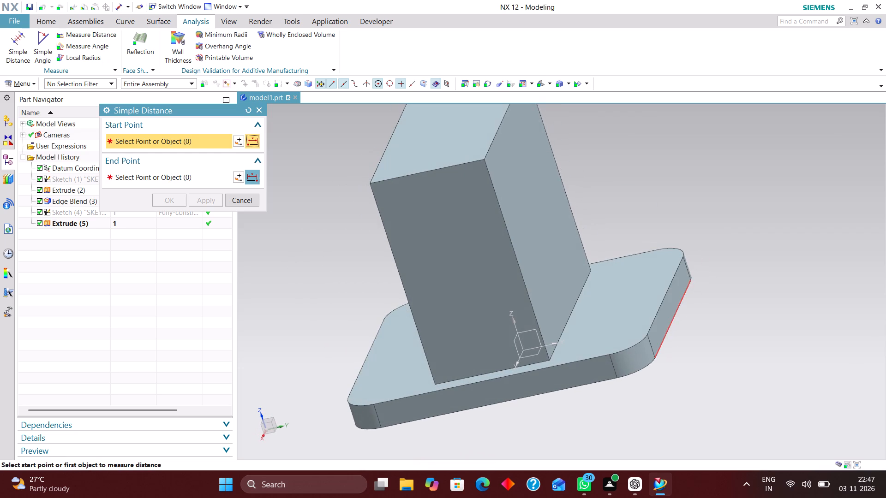
pyautogui.click(664, 321)
pyautogui.click(536, 270)
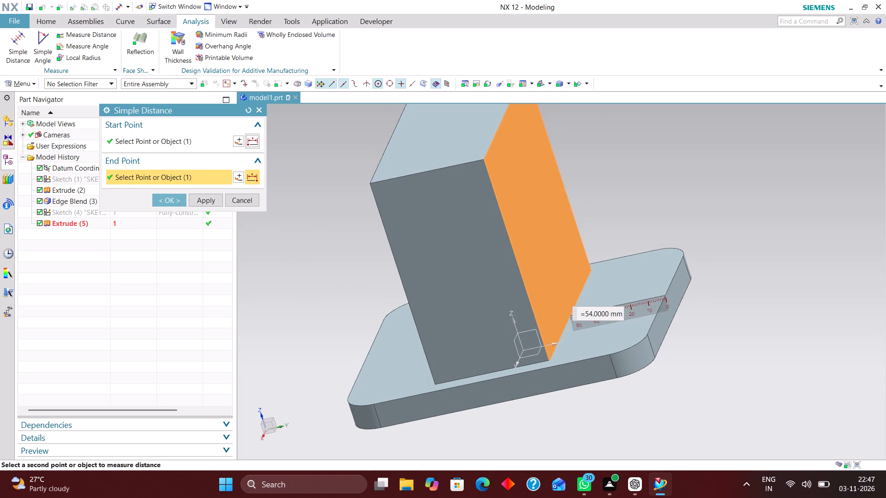
pyautogui.click(169, 199)
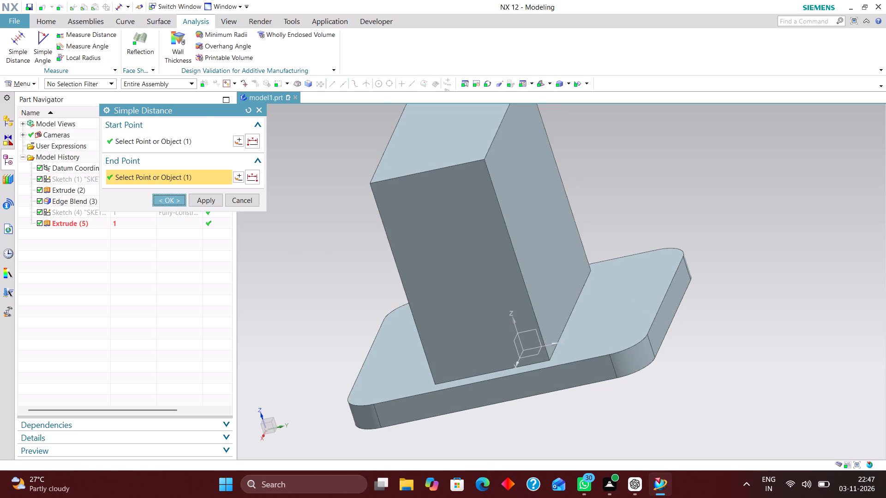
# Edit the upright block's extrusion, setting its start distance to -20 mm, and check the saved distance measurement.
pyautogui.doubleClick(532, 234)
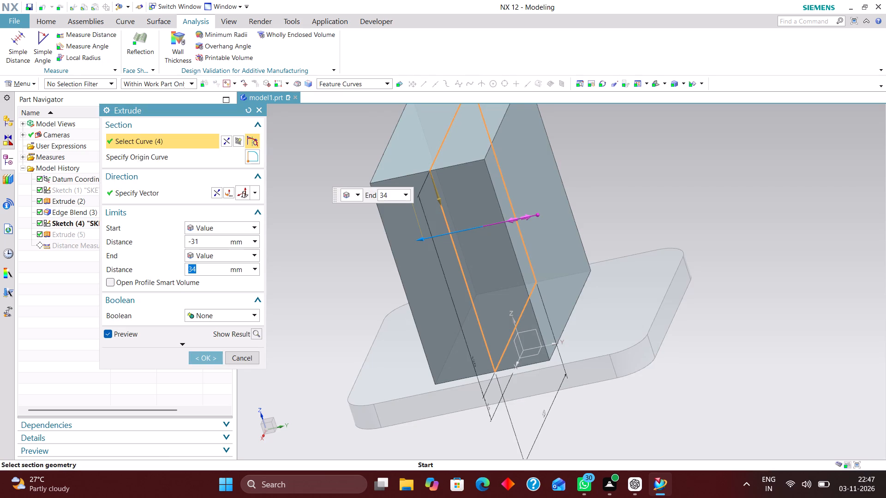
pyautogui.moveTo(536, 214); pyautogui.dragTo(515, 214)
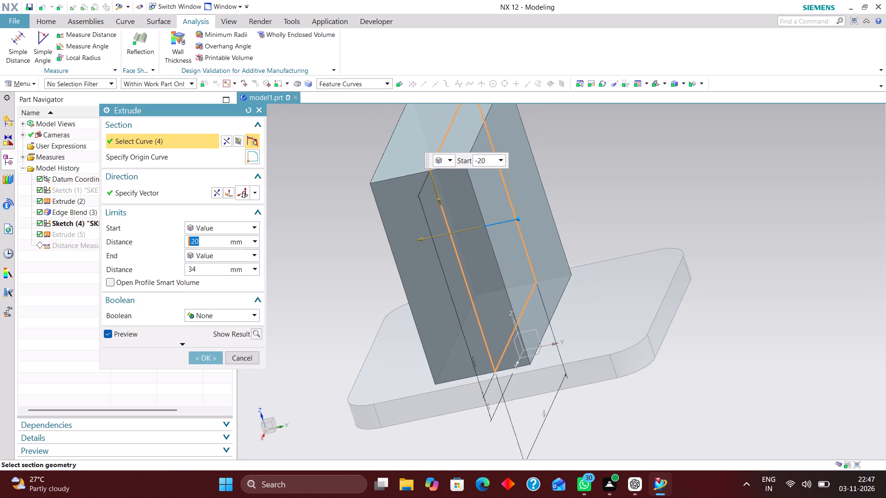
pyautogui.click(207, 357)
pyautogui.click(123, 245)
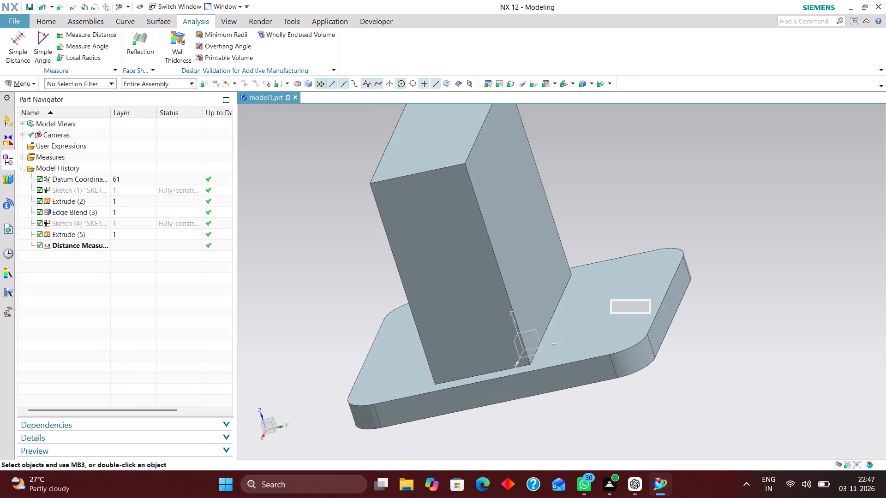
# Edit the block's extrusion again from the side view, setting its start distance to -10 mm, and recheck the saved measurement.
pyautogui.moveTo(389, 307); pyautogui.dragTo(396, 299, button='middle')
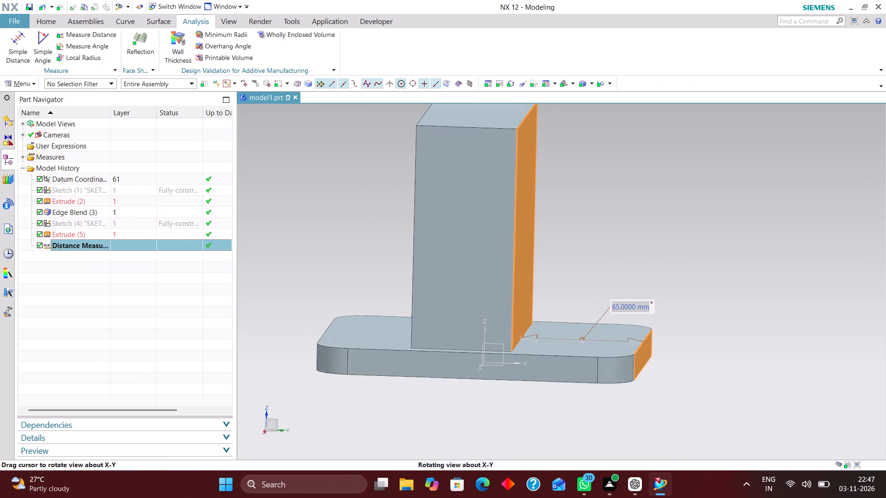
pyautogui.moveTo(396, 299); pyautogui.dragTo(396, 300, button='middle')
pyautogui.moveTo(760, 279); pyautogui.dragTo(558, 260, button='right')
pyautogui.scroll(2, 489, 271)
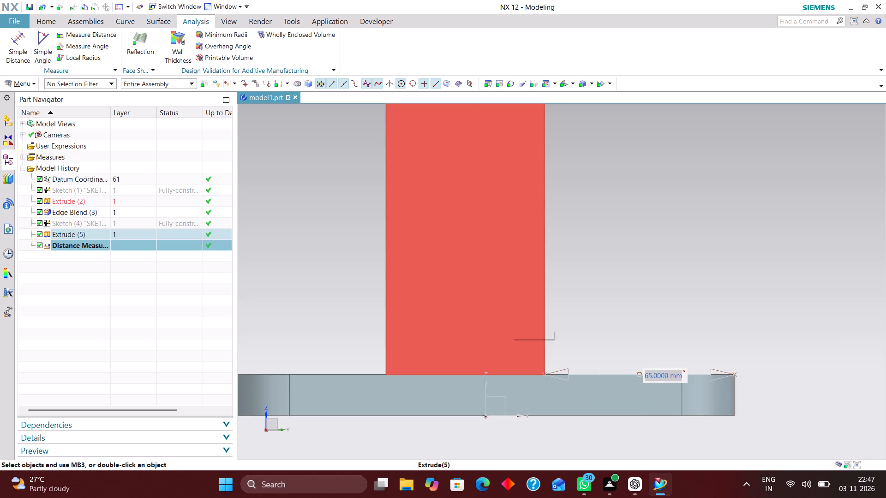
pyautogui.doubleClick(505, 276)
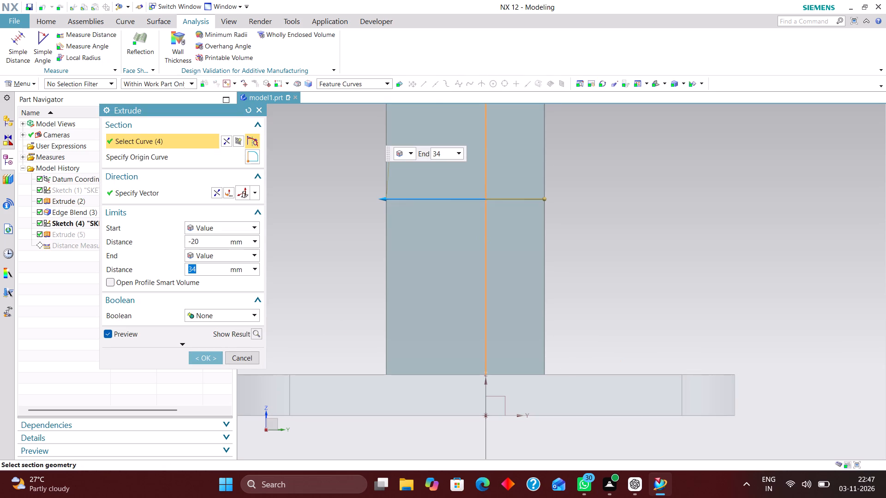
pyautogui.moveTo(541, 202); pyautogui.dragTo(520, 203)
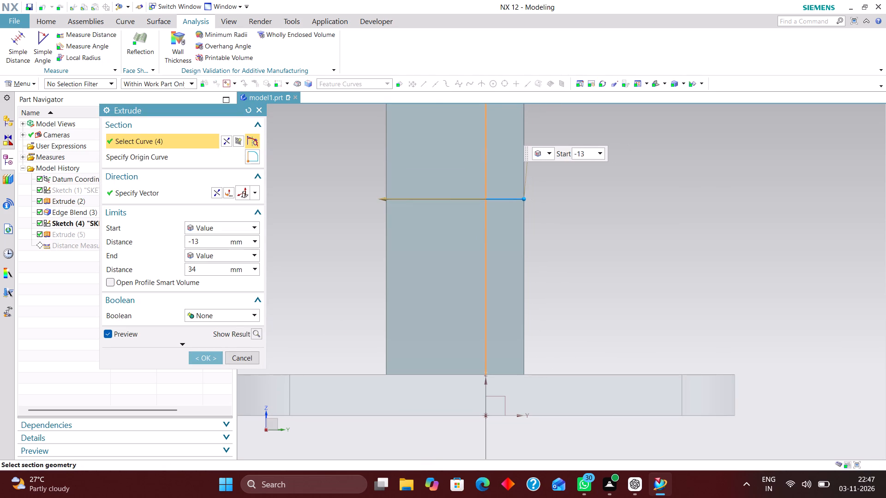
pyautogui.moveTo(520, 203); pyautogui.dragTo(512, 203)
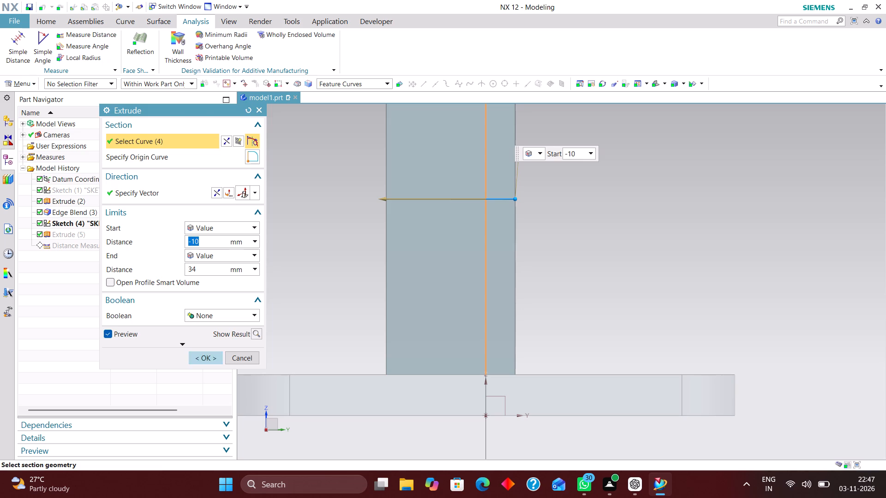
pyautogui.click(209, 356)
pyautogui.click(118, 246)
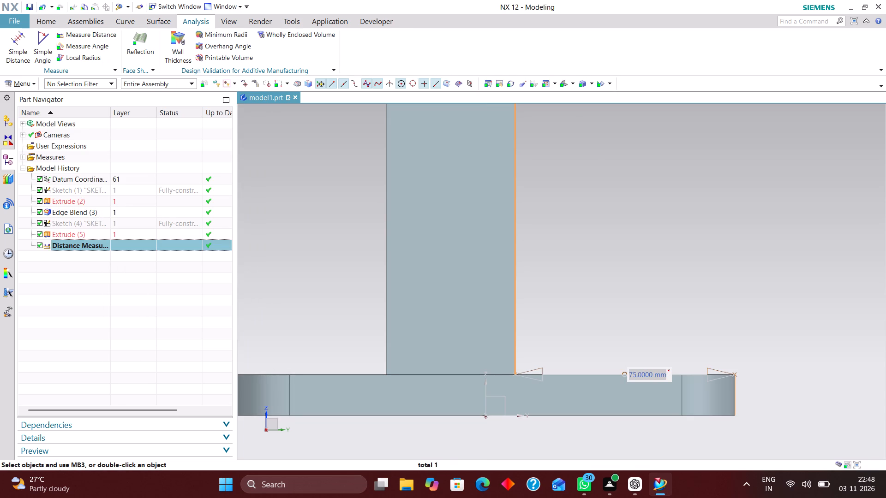
# Adjust the start limit of the block's extrusion so its face lies 71 mm from the base plate's edge, checking the saved measurement.
pyautogui.doubleClick(419, 253)
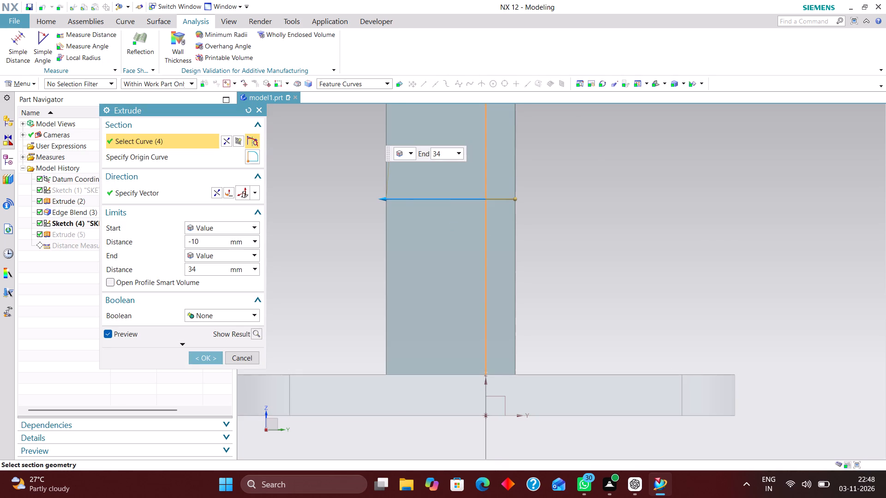
pyautogui.moveTo(513, 199); pyautogui.dragTo(515, 199)
pyautogui.moveTo(515, 199); pyautogui.dragTo(524, 201)
pyautogui.click(212, 354)
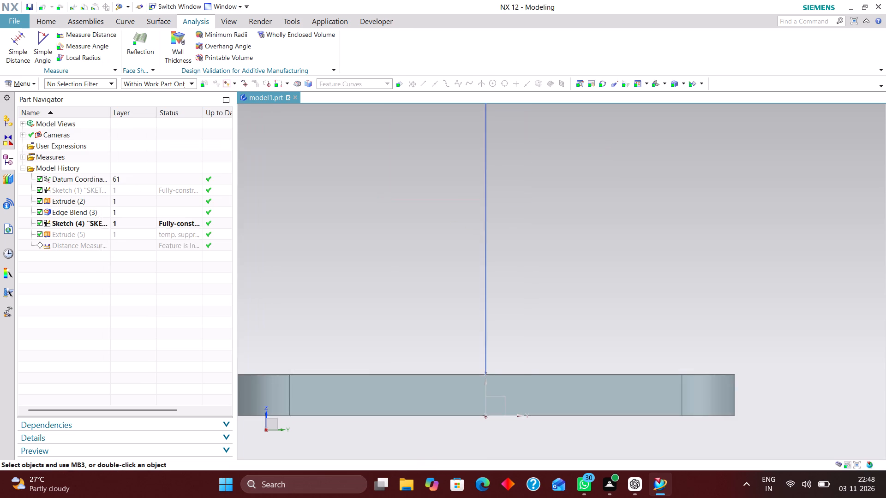
pyautogui.click(128, 243)
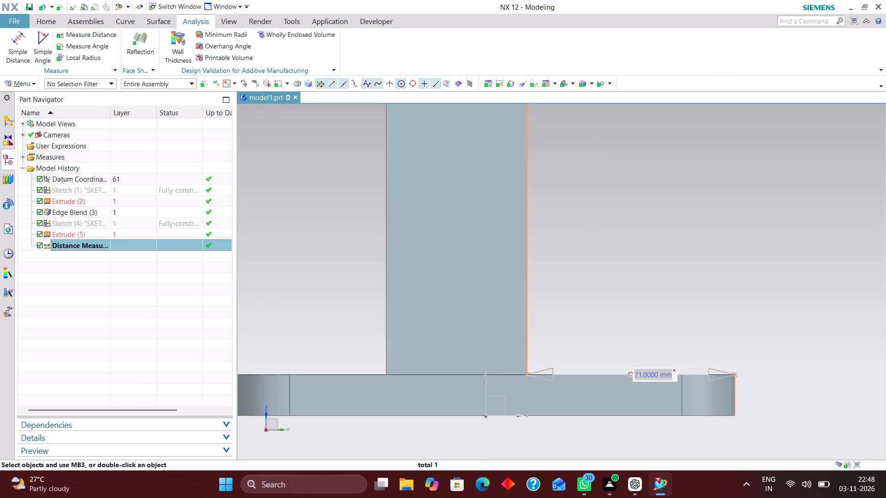
# Measure the upright block's thickness between its two opposite broad faces without keeping the measurement.
pyautogui.scroll(-3, 579, 319)
pyautogui.moveTo(584, 309); pyautogui.dragTo(592, 310, button='middle')
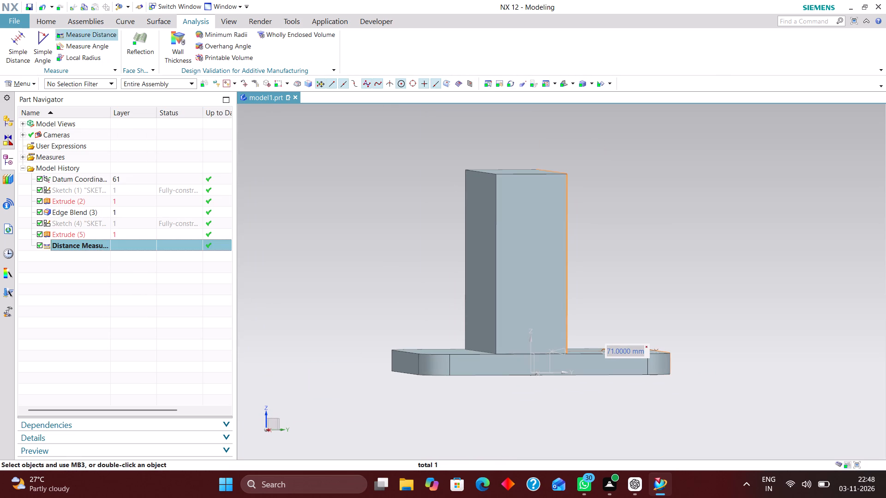
pyautogui.click(23, 42)
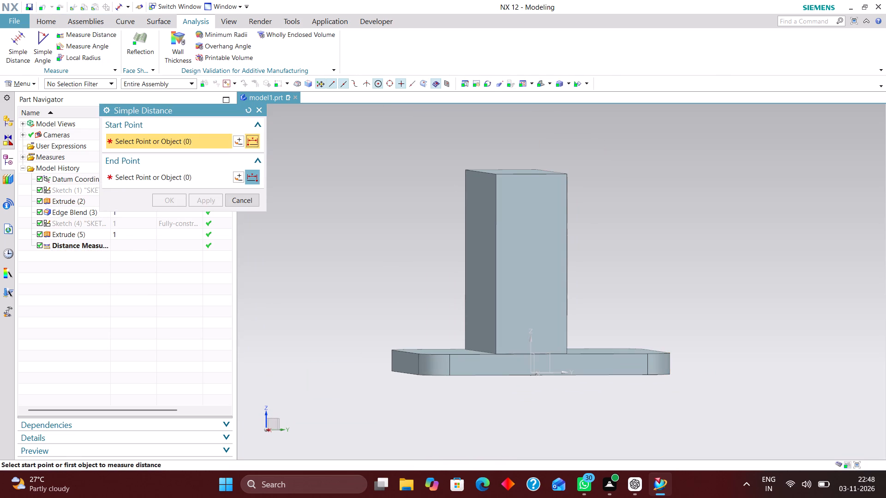
pyautogui.click(479, 267)
pyautogui.moveTo(564, 288); pyautogui.dragTo(508, 289, button='middle')
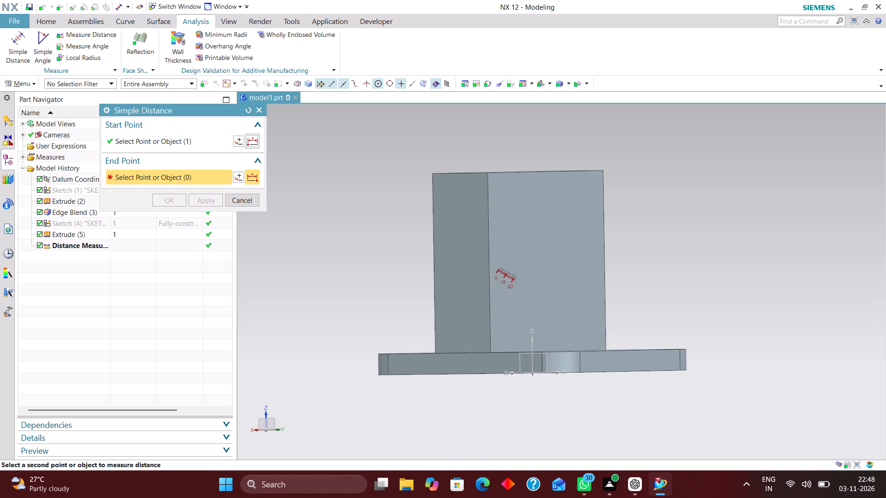
pyautogui.click(525, 263)
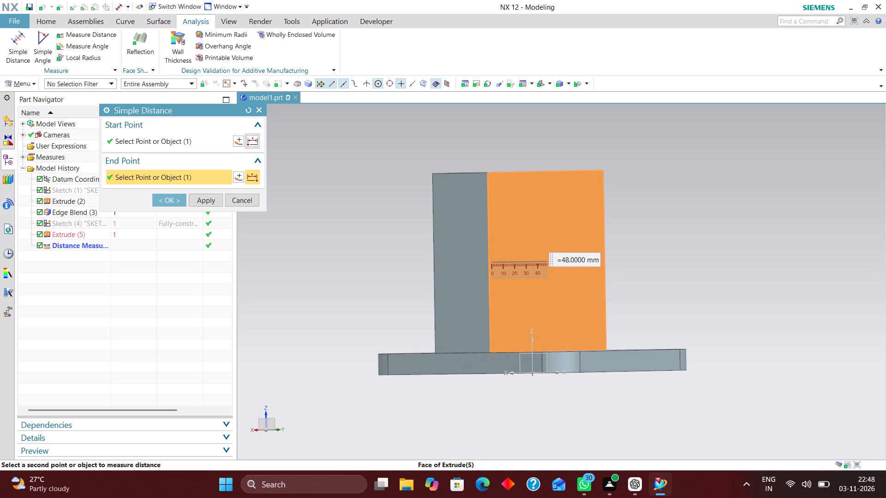
pyautogui.click(246, 199)
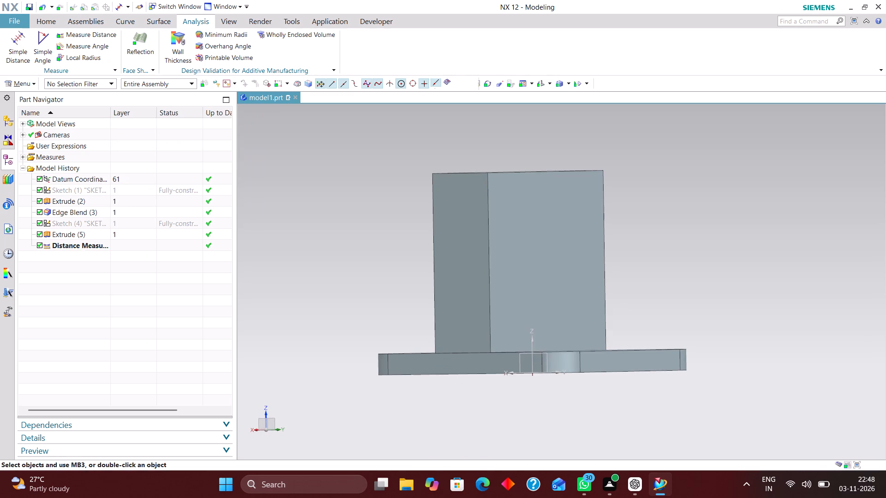
# Unite the upright block with the base plate, using the plate as target and the block as tool.
pyautogui.moveTo(413, 261); pyautogui.dragTo(443, 273, button='middle')
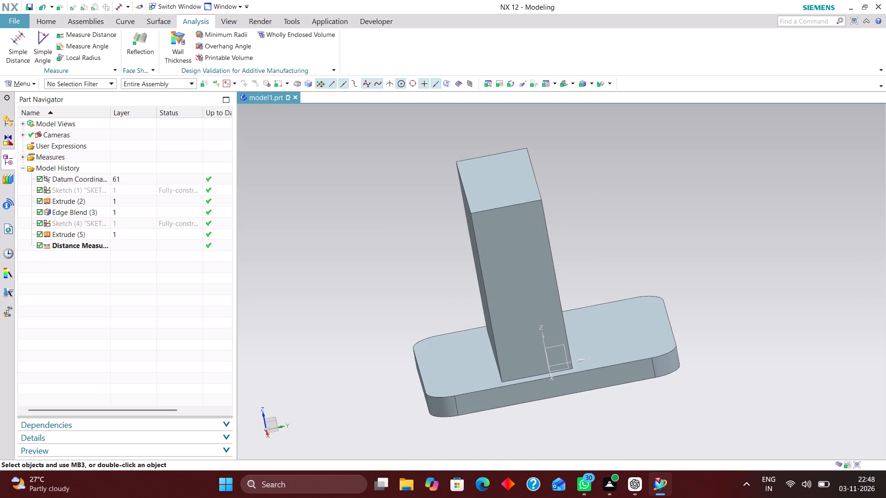
pyautogui.click(47, 22)
pyautogui.click(183, 47)
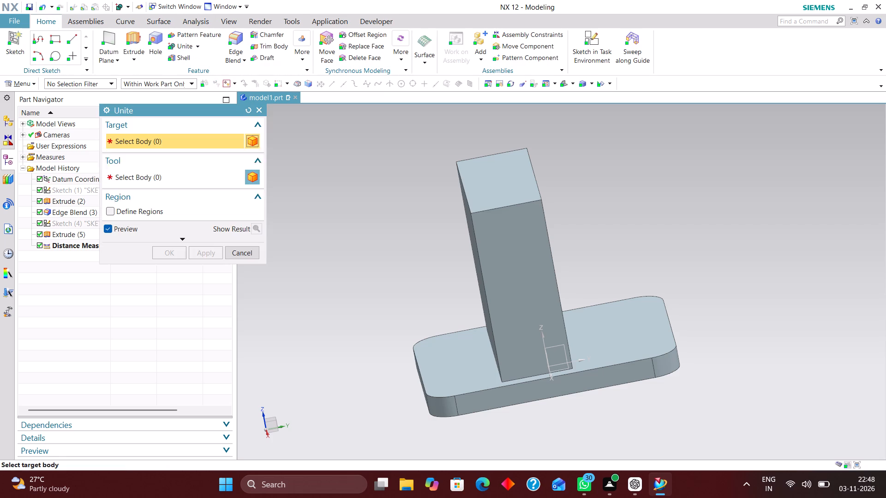
pyautogui.click(453, 389)
pyautogui.click(521, 290)
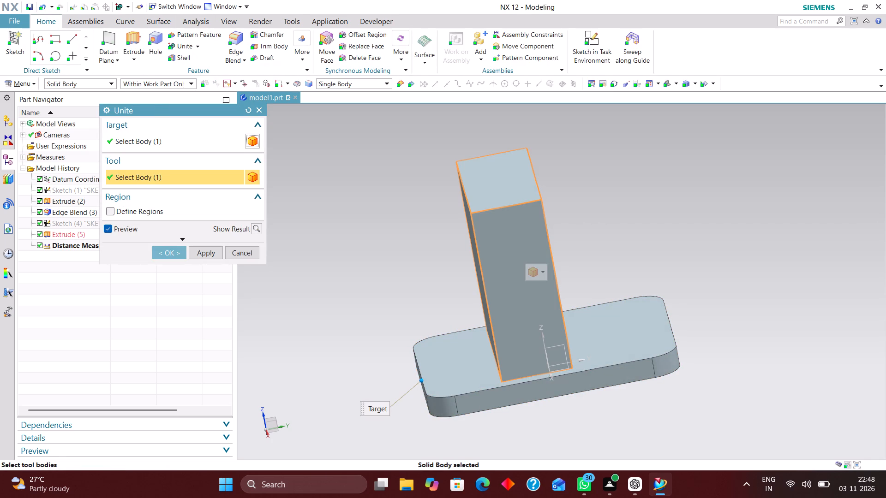
pyautogui.click(169, 254)
# Examine the united plate and upright from several angles.
pyautogui.scroll(1, 368, 315)
pyautogui.moveTo(370, 315); pyautogui.dragTo(400, 298, button='middle')
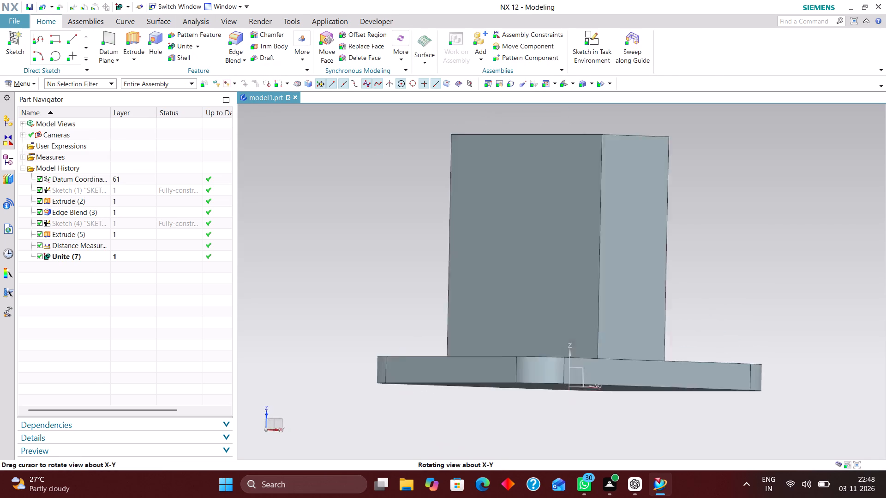
pyautogui.moveTo(400, 298); pyautogui.dragTo(389, 315, button='middle')
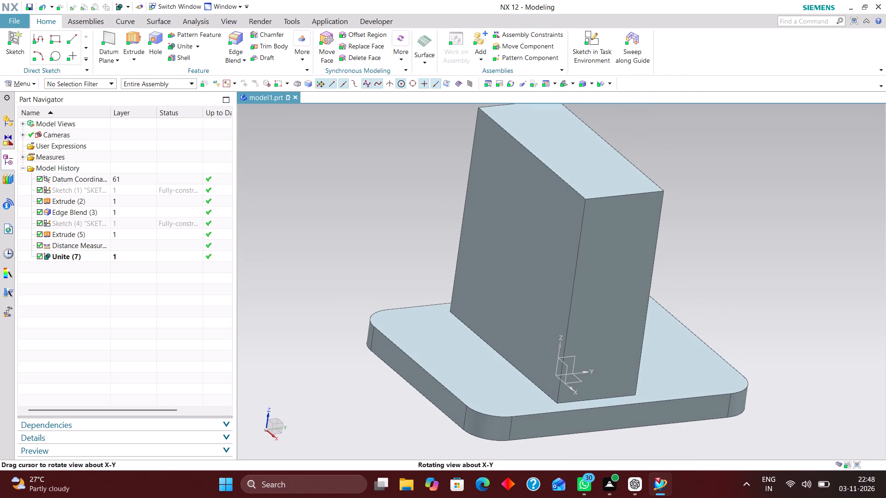
pyautogui.moveTo(389, 315); pyautogui.dragTo(386, 309, button='middle')
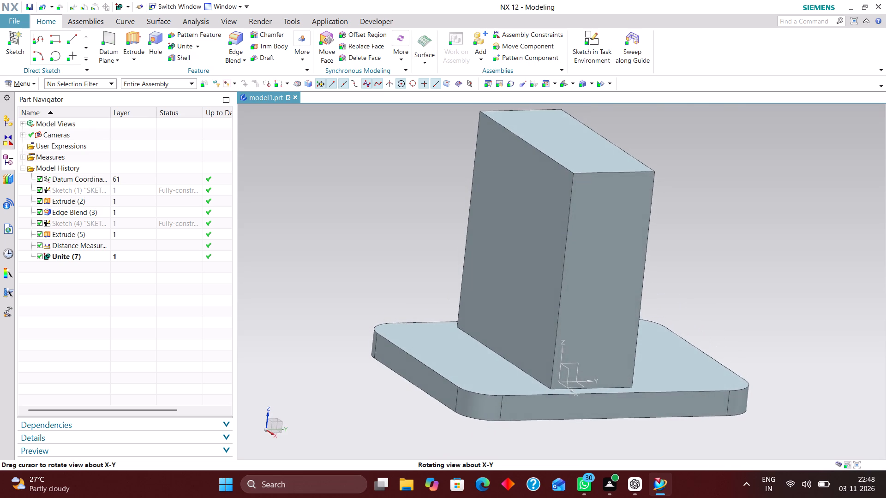
pyautogui.moveTo(386, 309); pyautogui.dragTo(380, 307, button='middle')
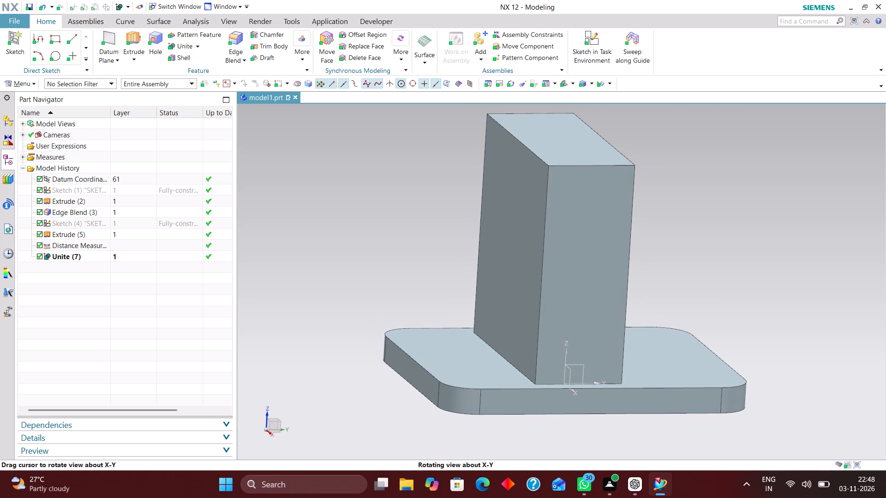
pyautogui.moveTo(380, 307); pyautogui.dragTo(383, 309, button='middle')
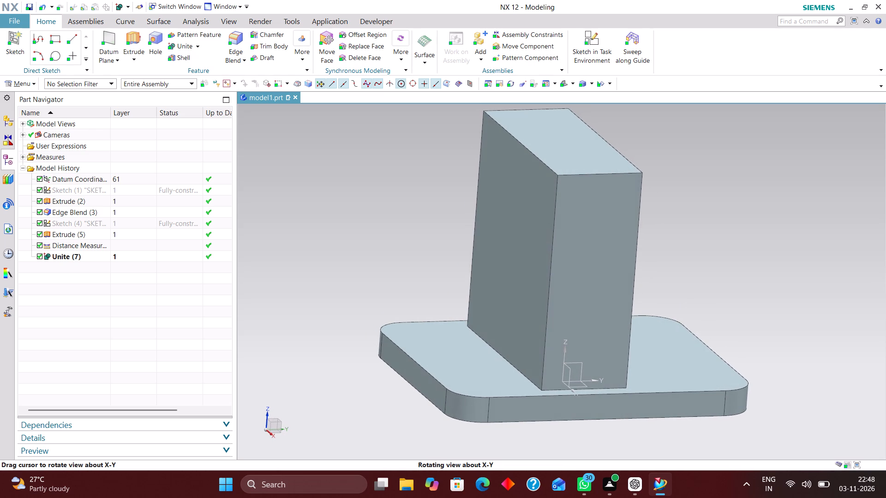
pyautogui.moveTo(383, 309); pyautogui.dragTo(377, 302, button='middle')
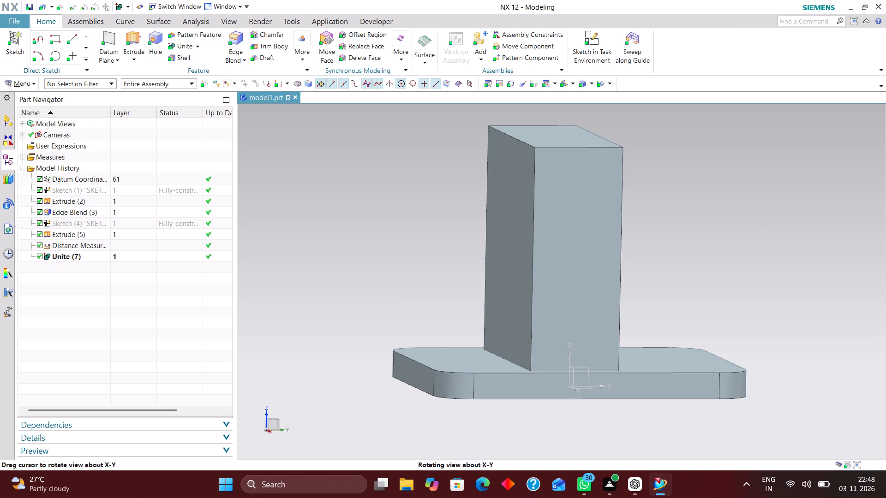
pyautogui.moveTo(377, 302); pyautogui.dragTo(377, 303, button='middle')
pyautogui.middleClick(377, 303)
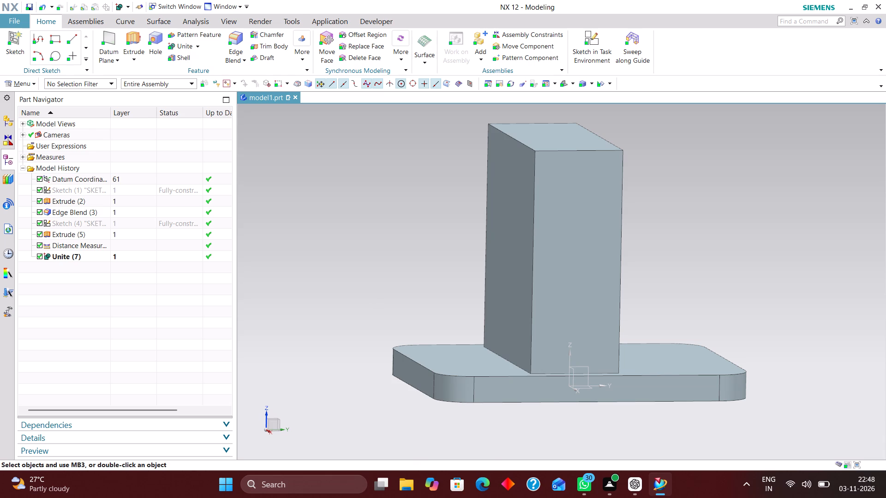
# Create a new on-plane sketch in the task environment with an inferred plane, using the datum coordinate system as its reference.
pyautogui.moveTo(375, 305); pyautogui.dragTo(383, 332, button='middle')
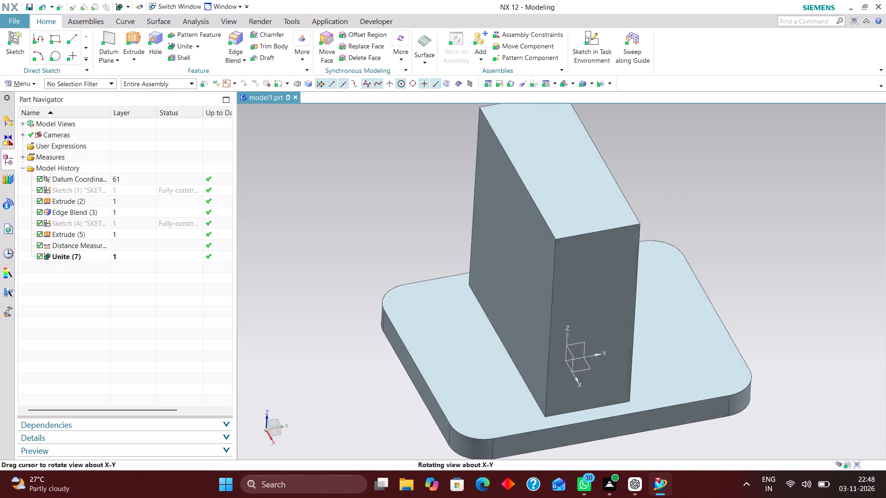
pyautogui.moveTo(383, 332); pyautogui.dragTo(384, 336, button='middle')
pyautogui.click(586, 39)
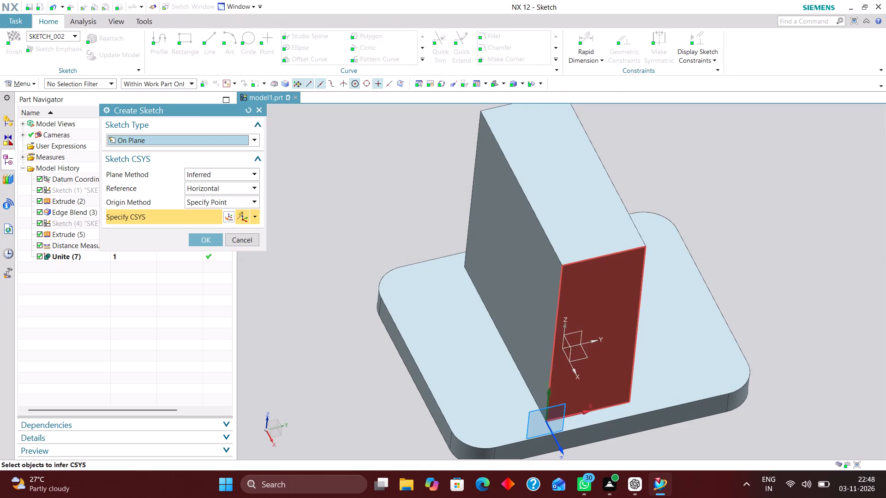
pyautogui.click(583, 358)
pyautogui.click(194, 239)
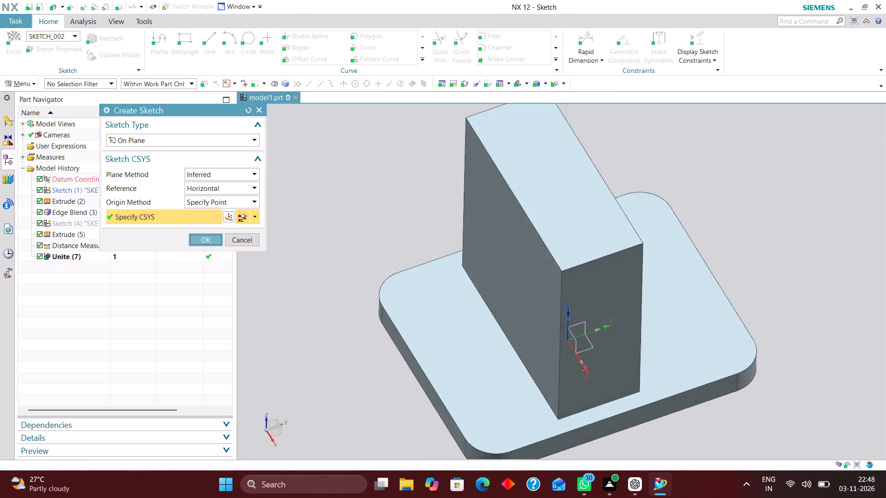
# Sketch a rectangle about 55 mm long in the X direction, straddling the base plate's negative-Y edge.
pyautogui.scroll(-2, 365, 219)
pyautogui.moveTo(387, 285); pyautogui.dragTo(268, 240, button='middle')
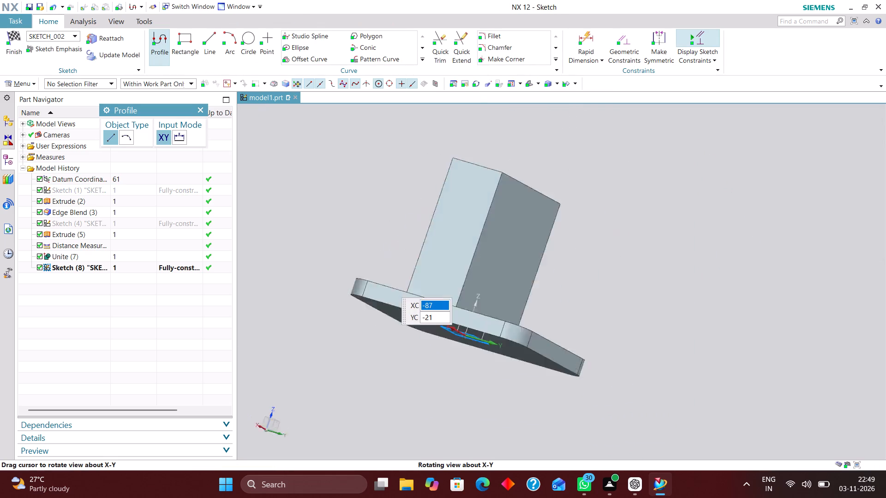
pyautogui.moveTo(268, 240); pyautogui.dragTo(294, 296, button='middle')
pyautogui.moveTo(646, 236); pyautogui.dragTo(546, 243, button='right')
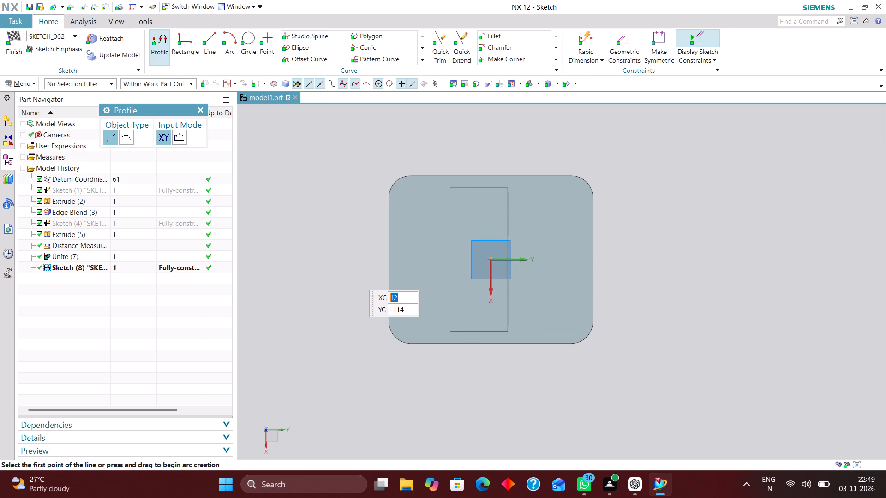
pyautogui.click(175, 40)
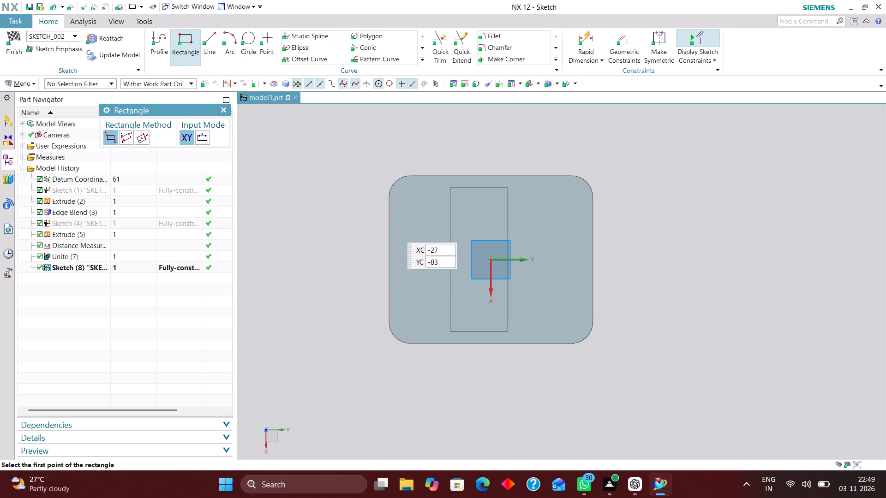
pyautogui.click(362, 231)
pyautogui.click(415, 297)
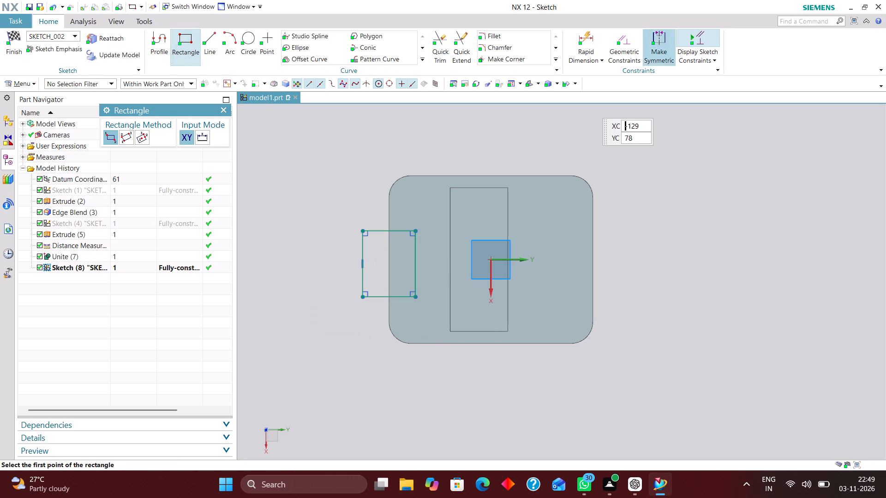
# Constrain the midpoint of the rectangle's inner side to the sketch's Y axis.
pyautogui.click(630, 49)
pyautogui.click(414, 264)
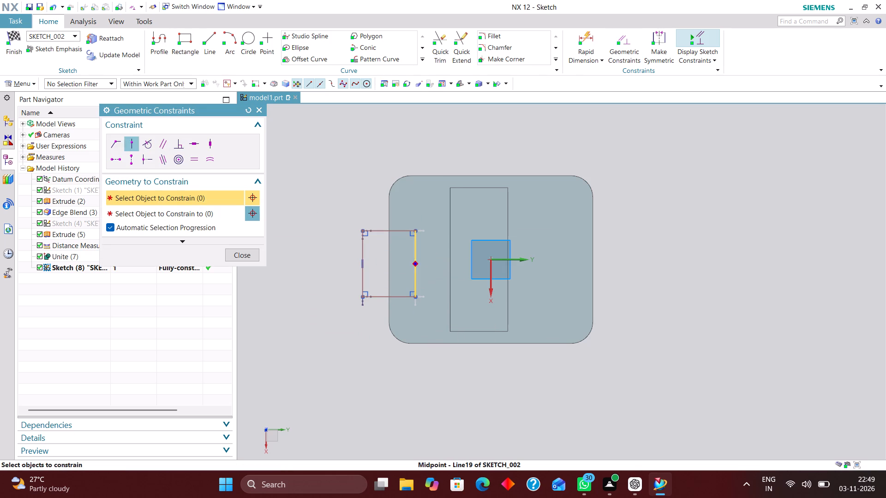
pyautogui.click(503, 261)
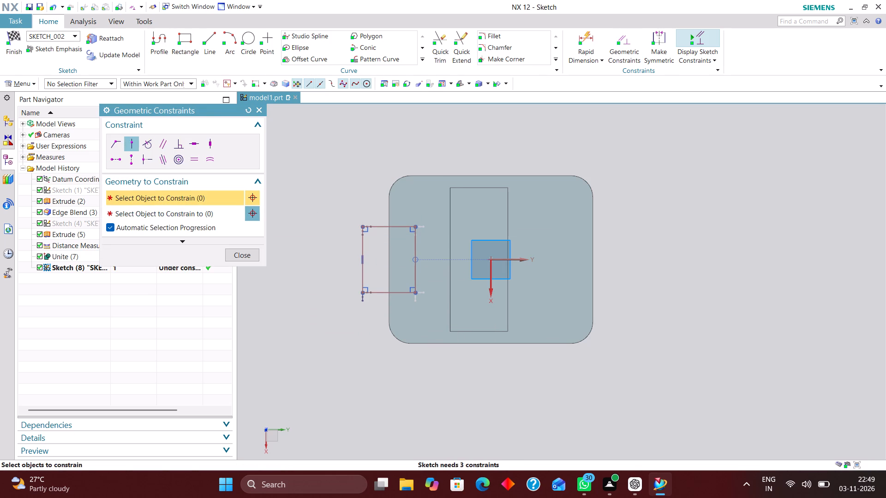
# Dimension the rectangle 60 mm long in the X direction and 30 mm wide in the Y direction.
pyautogui.click(575, 34)
pyautogui.scroll(1, 377, 252)
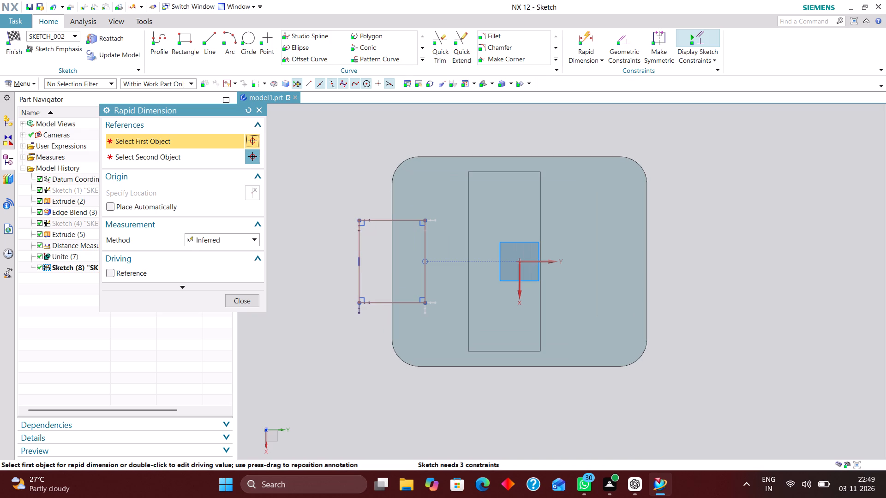
pyautogui.click(357, 286)
pyautogui.click(319, 256)
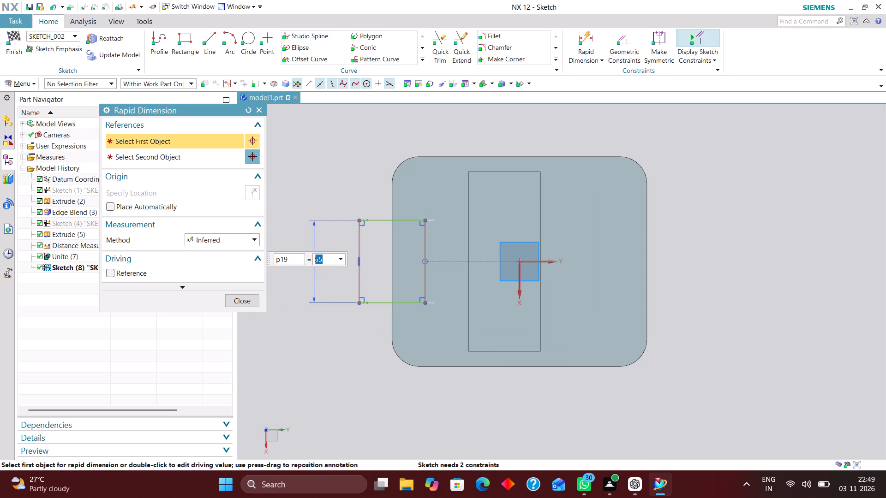
pyautogui.write('60')
pyautogui.press('Return')
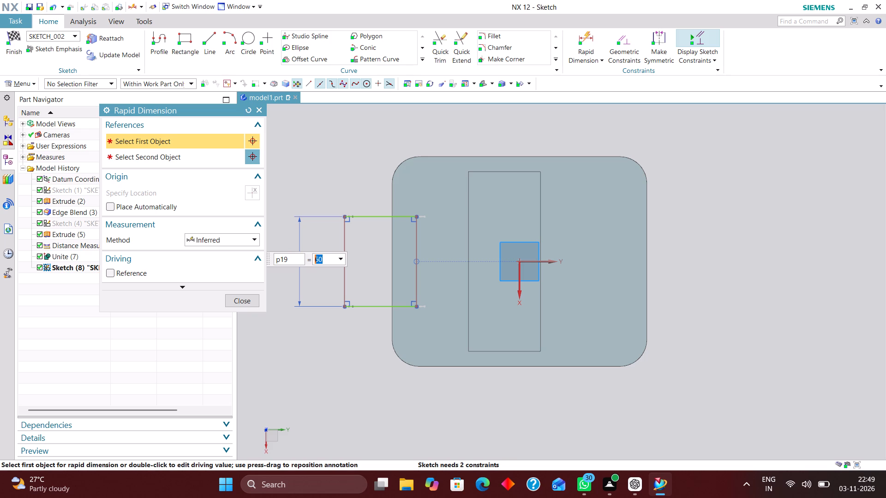
pyautogui.click(392, 305)
pyautogui.click(381, 394)
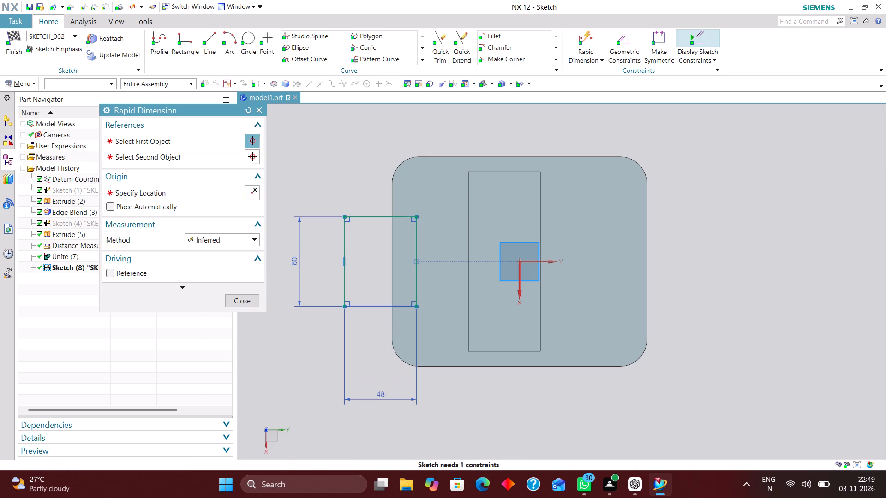
pyautogui.write('30')
pyautogui.press('Return')
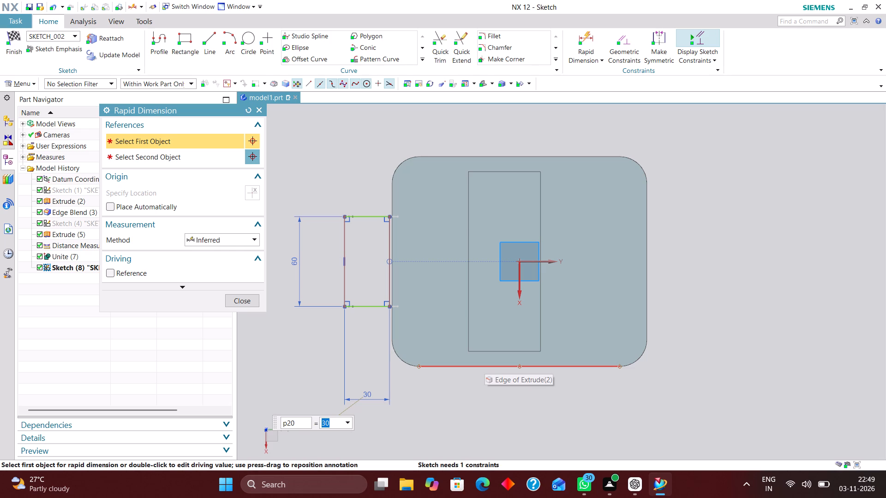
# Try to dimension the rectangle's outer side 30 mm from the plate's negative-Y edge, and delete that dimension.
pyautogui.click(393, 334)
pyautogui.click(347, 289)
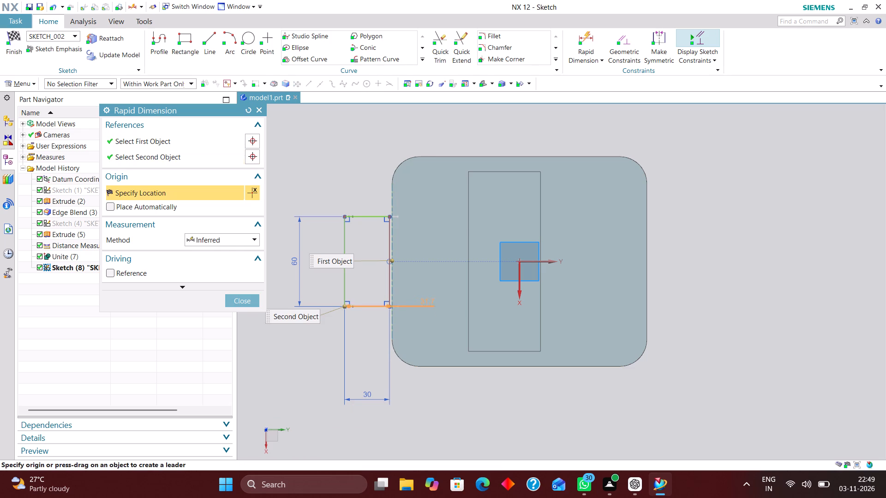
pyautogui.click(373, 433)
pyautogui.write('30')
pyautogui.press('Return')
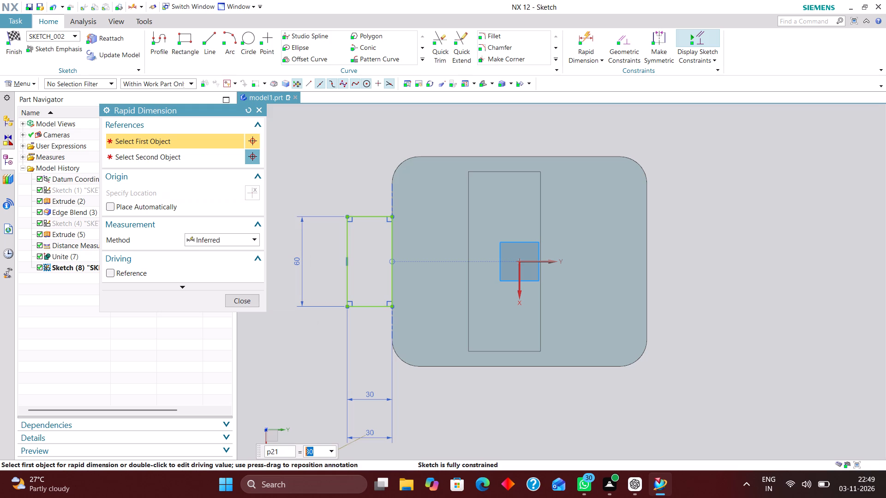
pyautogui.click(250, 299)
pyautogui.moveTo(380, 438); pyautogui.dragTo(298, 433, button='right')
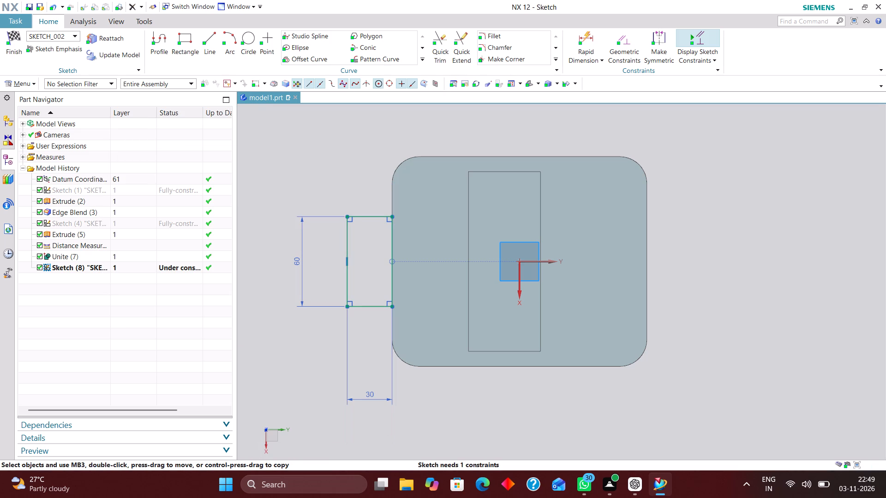
# Move the rectangle inside the plate, remove the inferred parallel constraint, and constrain its outer side's midpoint onto the plate's negative-Y edge.
pyautogui.moveTo(346, 276); pyautogui.dragTo(402, 277)
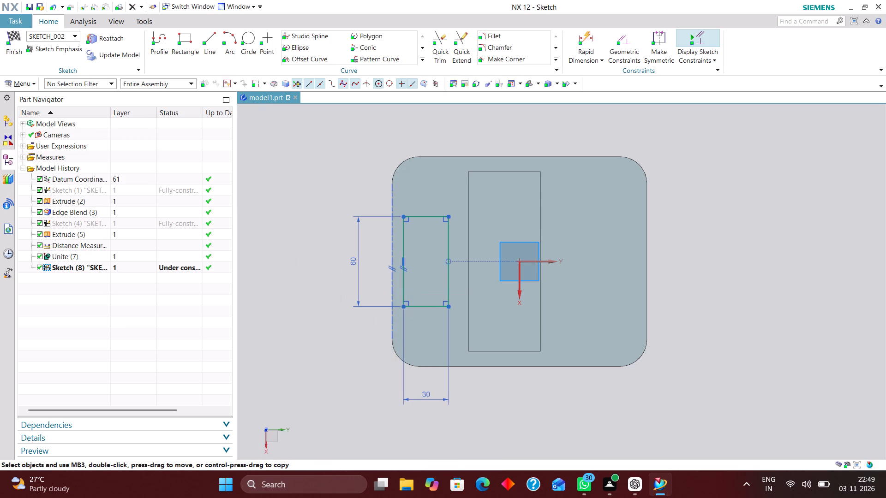
pyautogui.moveTo(391, 287); pyautogui.dragTo(362, 291, button='right')
pyautogui.moveTo(395, 266); pyautogui.dragTo(363, 272, button='right')
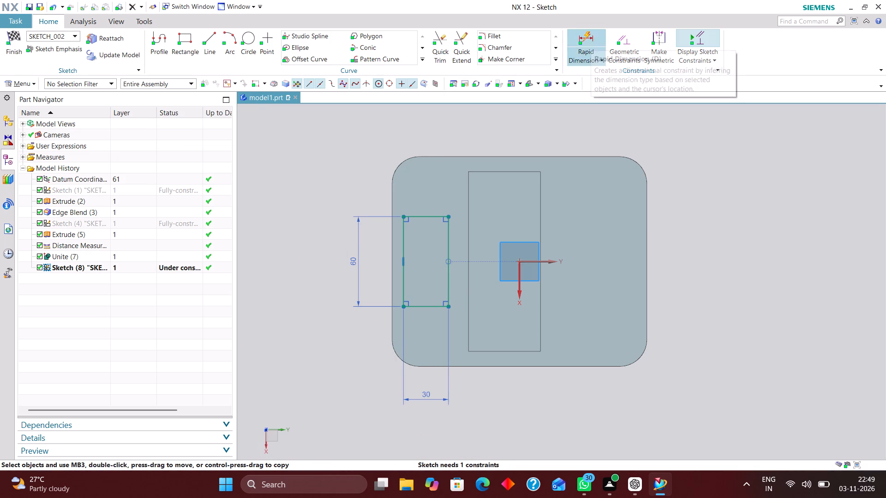
pyautogui.click(624, 43)
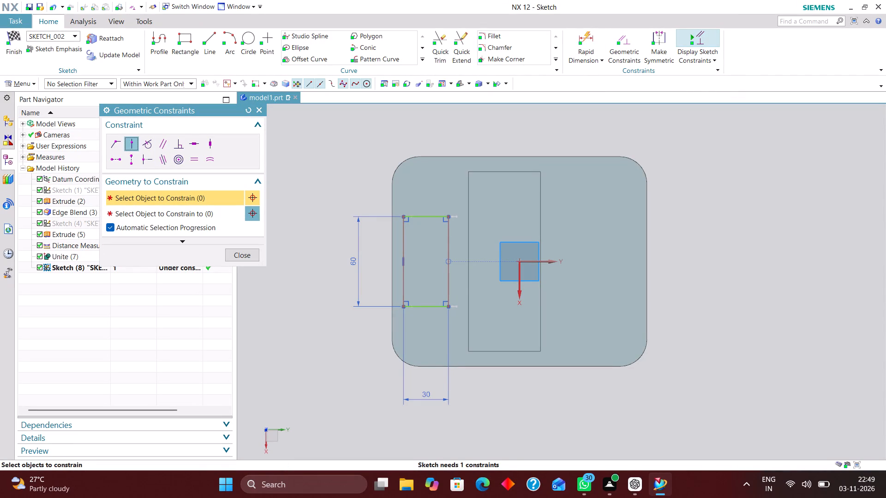
pyautogui.click(403, 263)
pyautogui.click(393, 264)
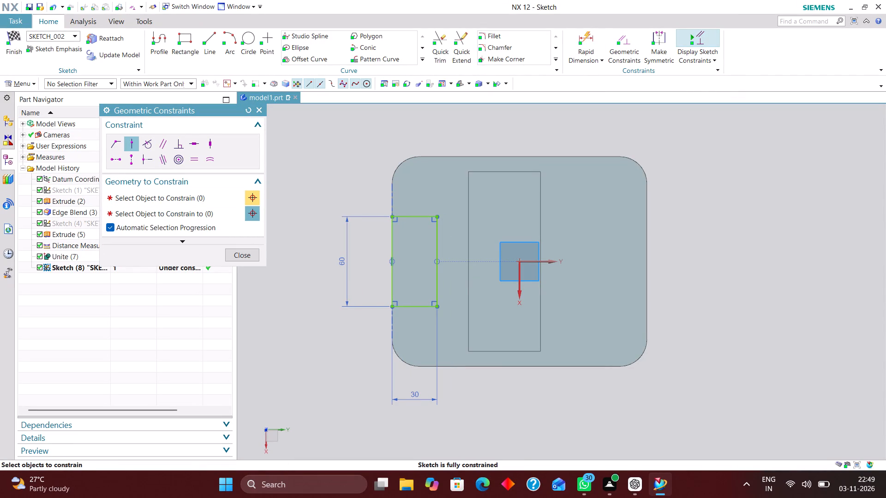
# Dimension the rectangle's outer side 85 mm from the X axis, delete the conflicting midpoint constraint, and finish the sketch.
pyautogui.click(587, 39)
pyautogui.click(520, 287)
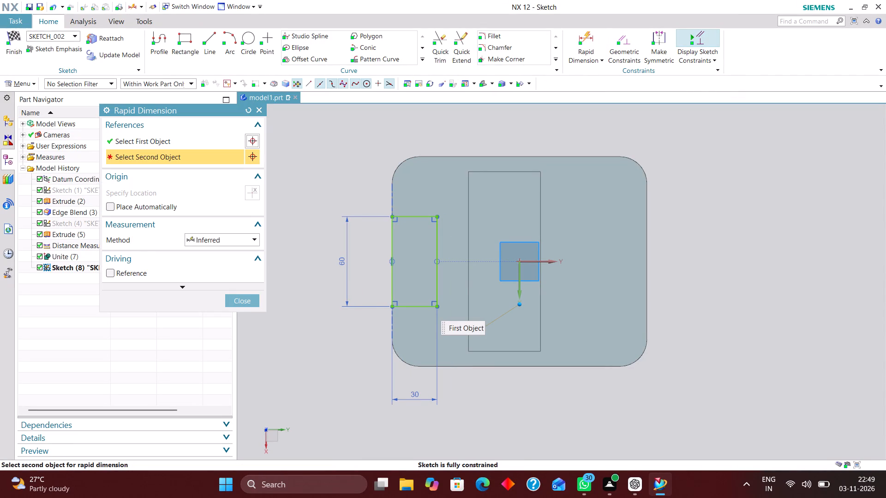
pyautogui.click(393, 285)
pyautogui.click(454, 430)
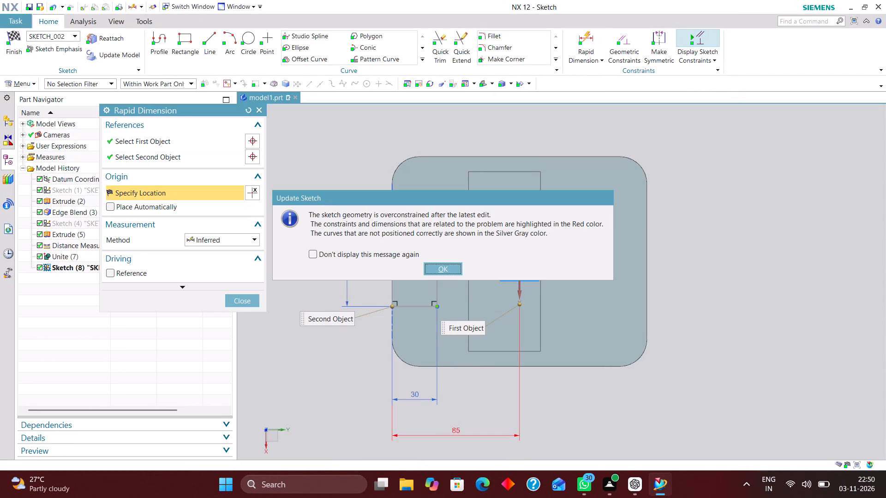
pyautogui.click(438, 269)
pyautogui.click(240, 302)
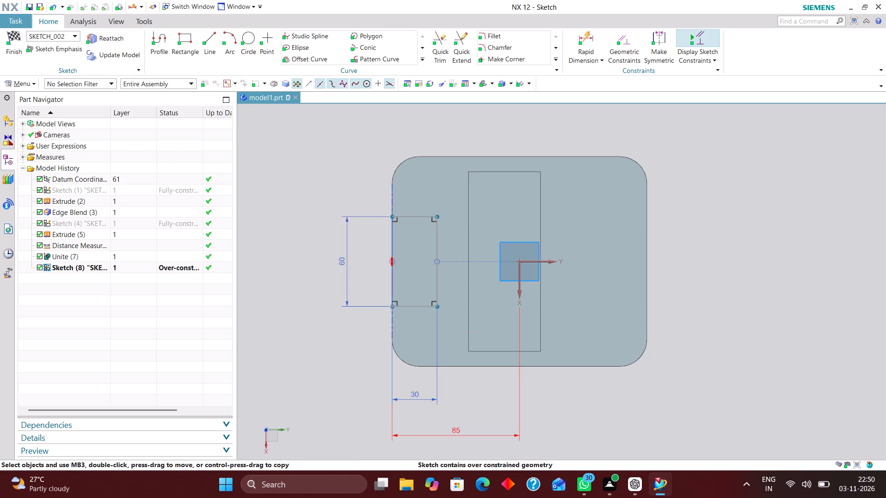
pyautogui.moveTo(389, 265); pyautogui.dragTo(339, 266, button='right')
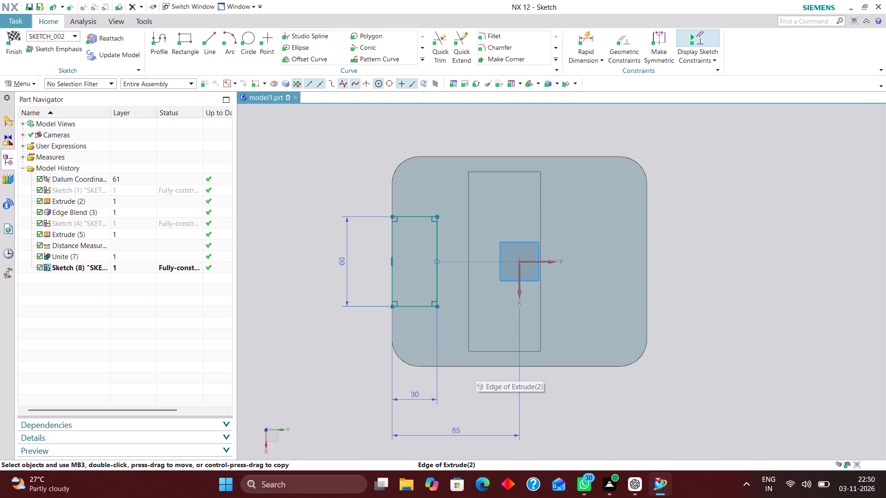
pyautogui.click(14, 32)
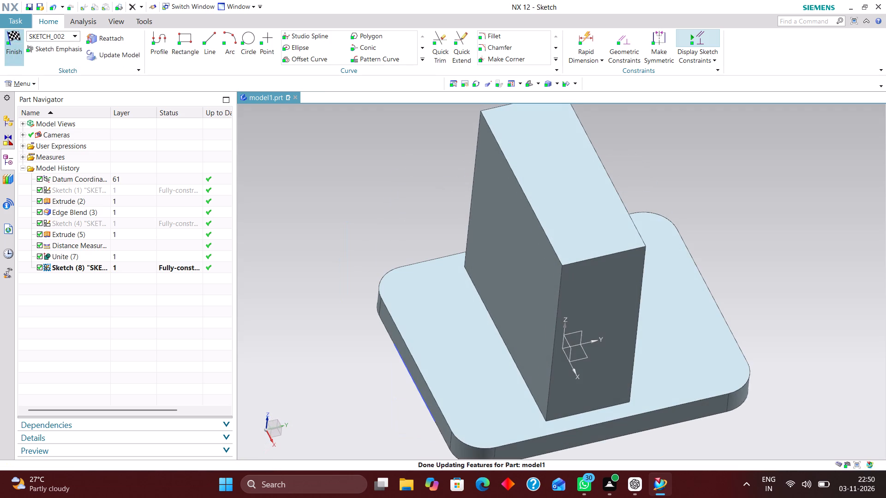
# Extrude the 60 x 30 mm rectangle from -20 mm to 34 mm as a separate body with no Boolean.
pyautogui.click(128, 36)
pyautogui.click(84, 264)
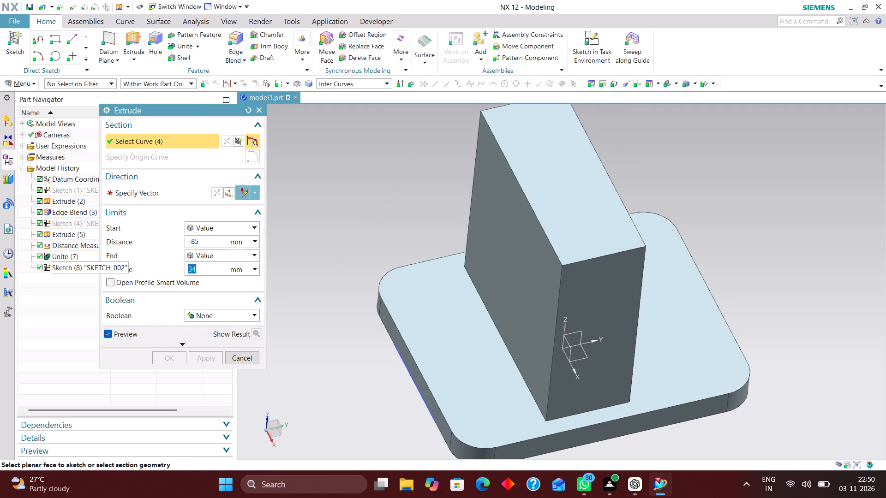
pyautogui.scroll(-2, 385, 259)
pyautogui.moveTo(451, 330); pyautogui.dragTo(448, 305, button='middle')
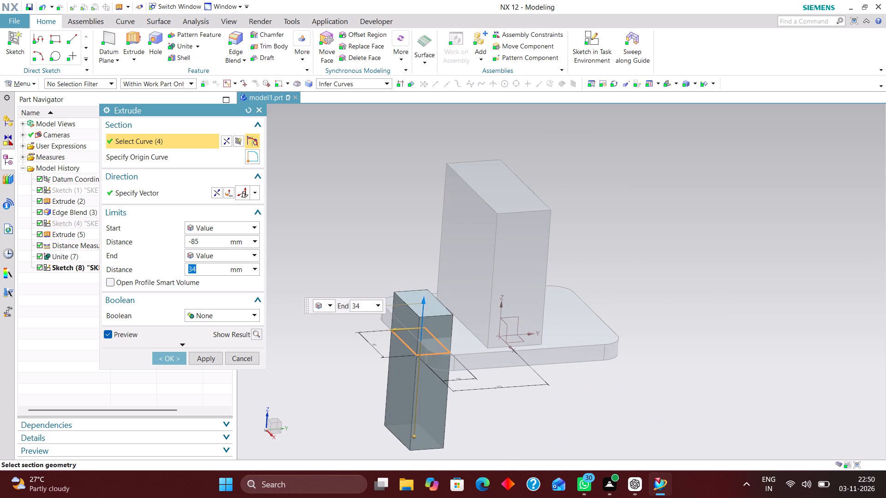
pyautogui.moveTo(416, 436); pyautogui.dragTo(421, 362)
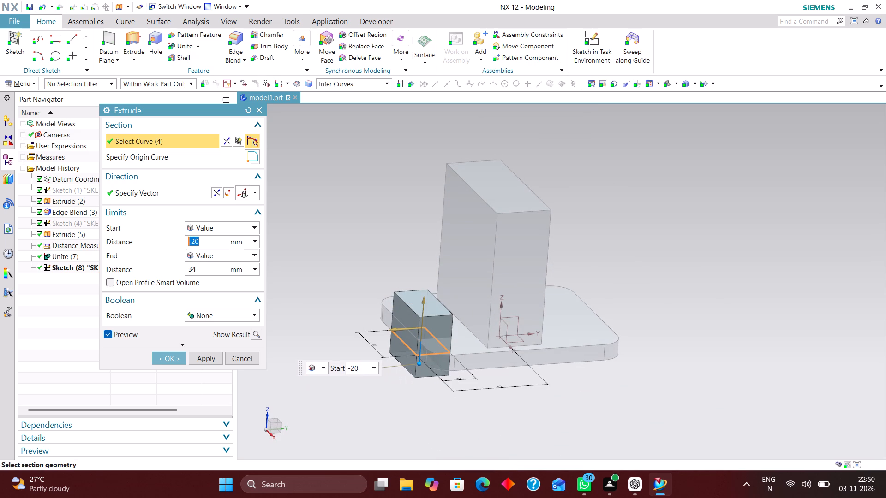
pyautogui.scroll(1, 704, 269)
pyautogui.moveTo(702, 271); pyautogui.dragTo(700, 299, button='middle')
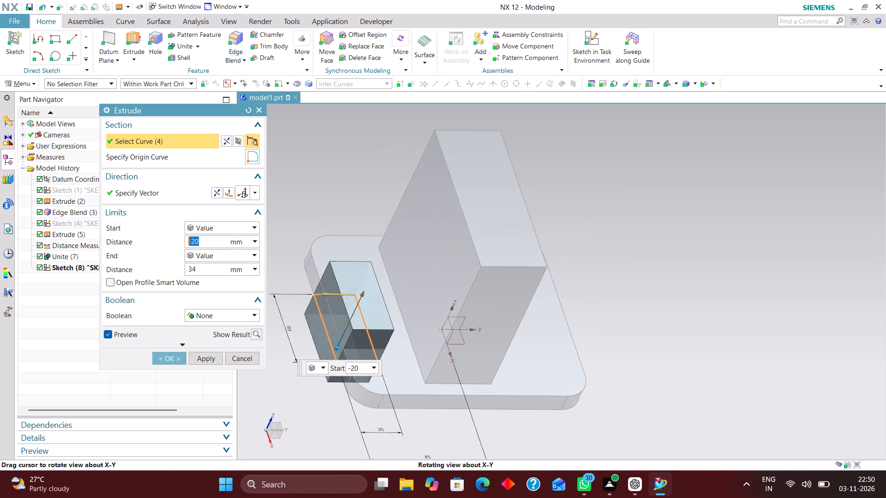
pyautogui.moveTo(700, 299); pyautogui.dragTo(701, 299, button='middle')
pyautogui.click(177, 356)
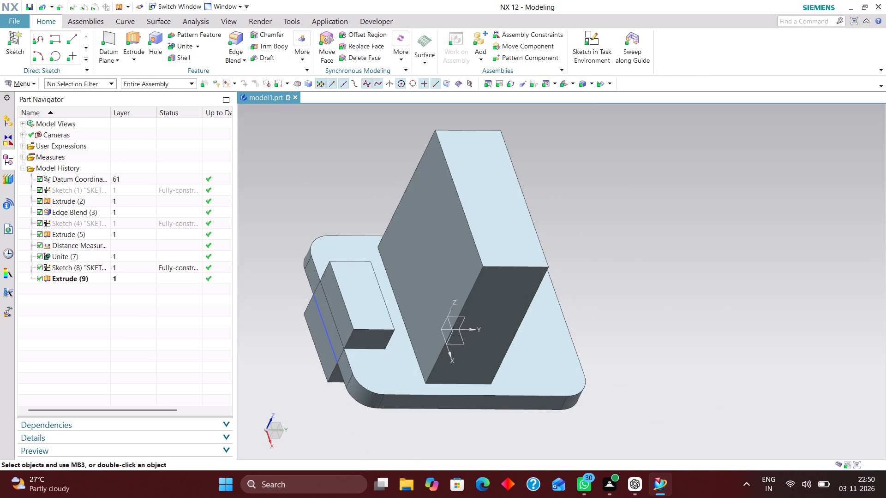
# Subtract the extruded block from the plate-and-upright body to cut a notch in the base plate's edge.
pyautogui.click(196, 46)
pyautogui.click(204, 69)
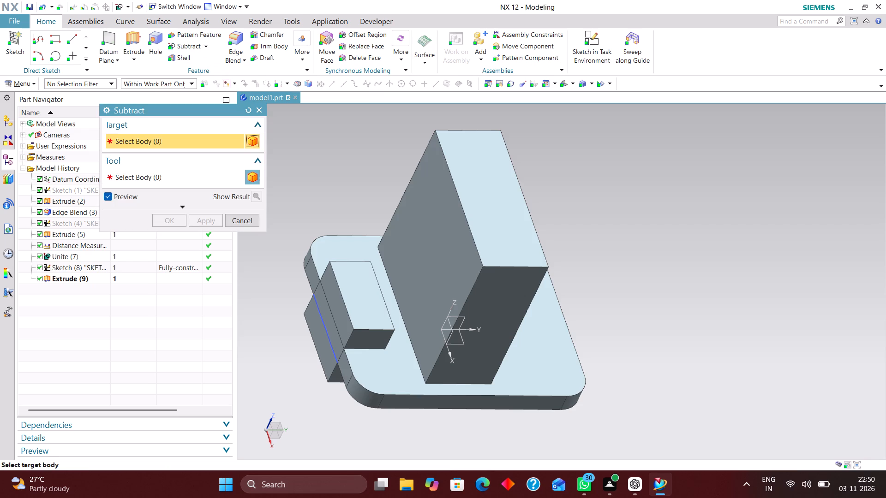
pyautogui.click(380, 362)
pyautogui.click(364, 325)
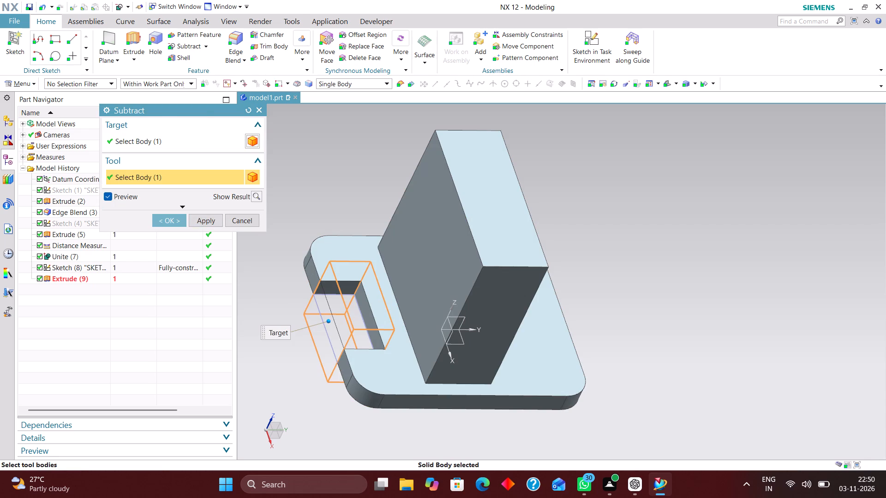
pyautogui.click(165, 220)
# Hide the notch's rectangle sketch.
pyautogui.moveTo(323, 321); pyautogui.dragTo(311, 344, button='right')
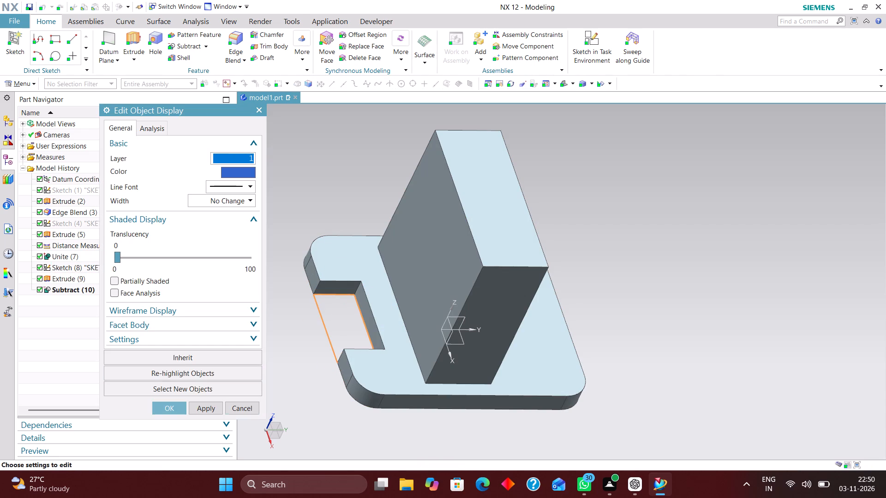
pyautogui.click(242, 407)
pyautogui.moveTo(327, 329); pyautogui.dragTo(323, 395, button='right')
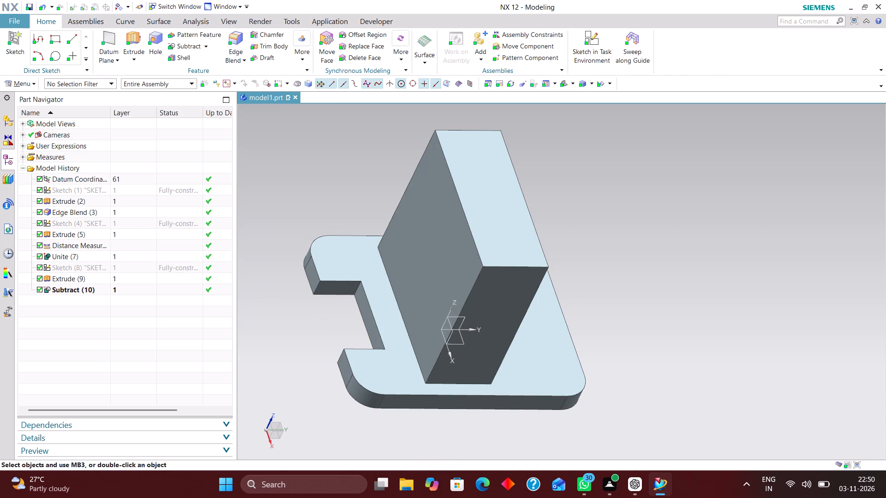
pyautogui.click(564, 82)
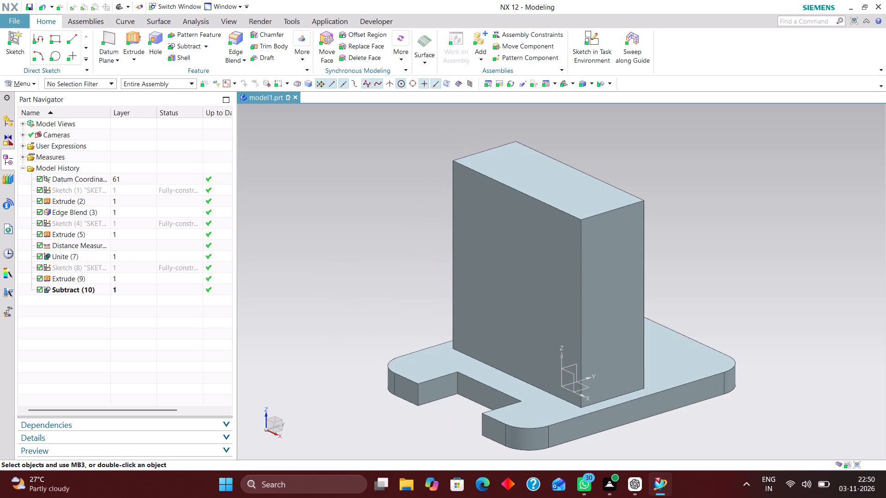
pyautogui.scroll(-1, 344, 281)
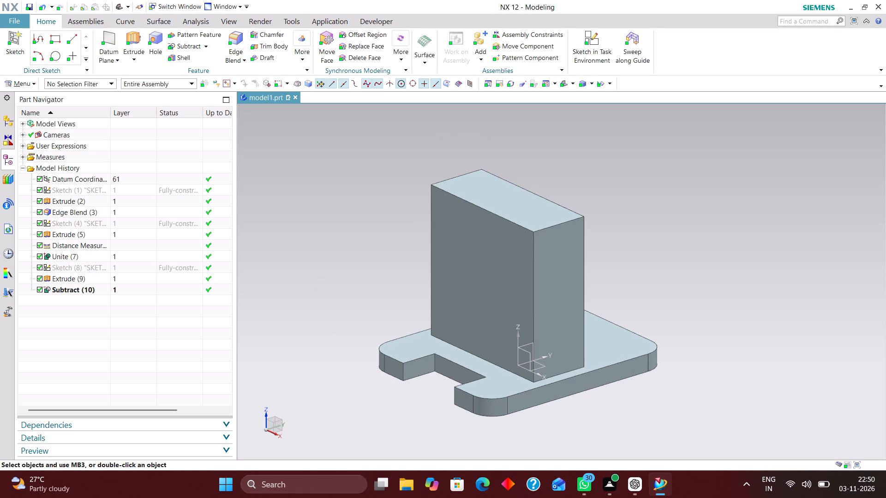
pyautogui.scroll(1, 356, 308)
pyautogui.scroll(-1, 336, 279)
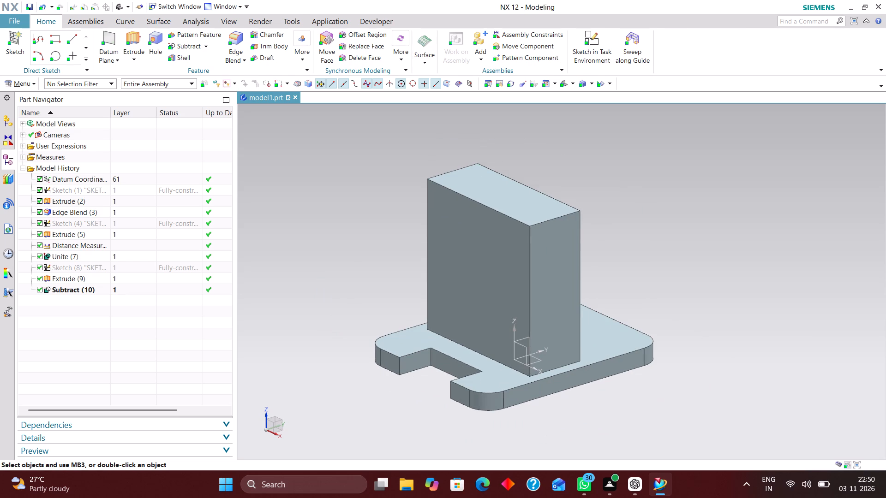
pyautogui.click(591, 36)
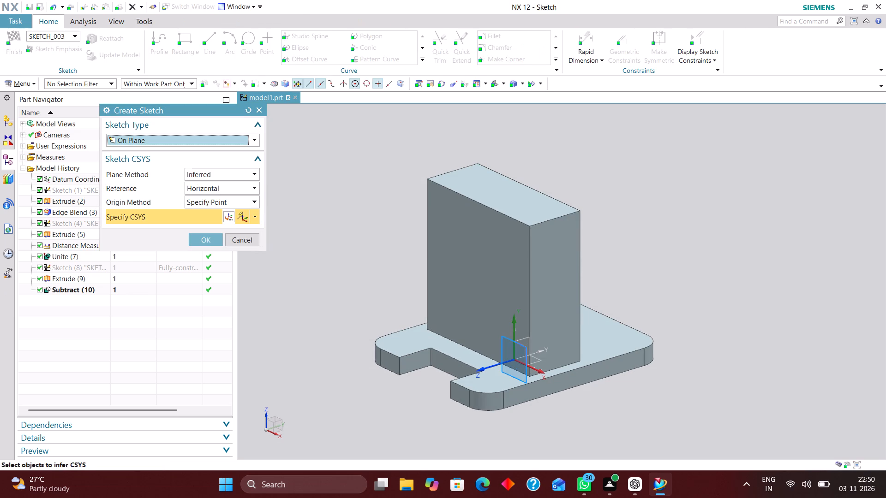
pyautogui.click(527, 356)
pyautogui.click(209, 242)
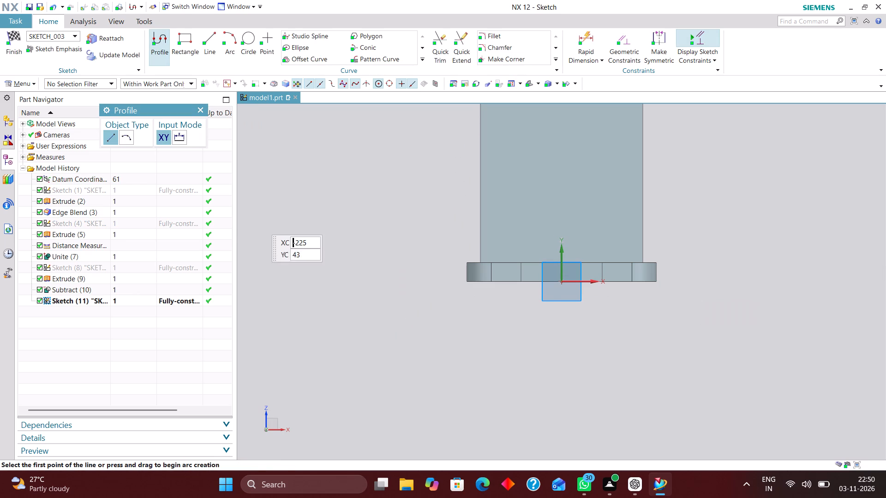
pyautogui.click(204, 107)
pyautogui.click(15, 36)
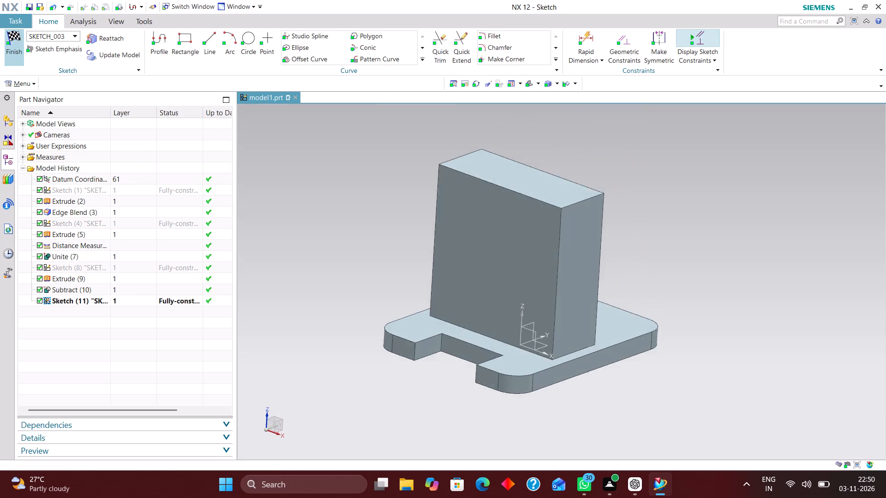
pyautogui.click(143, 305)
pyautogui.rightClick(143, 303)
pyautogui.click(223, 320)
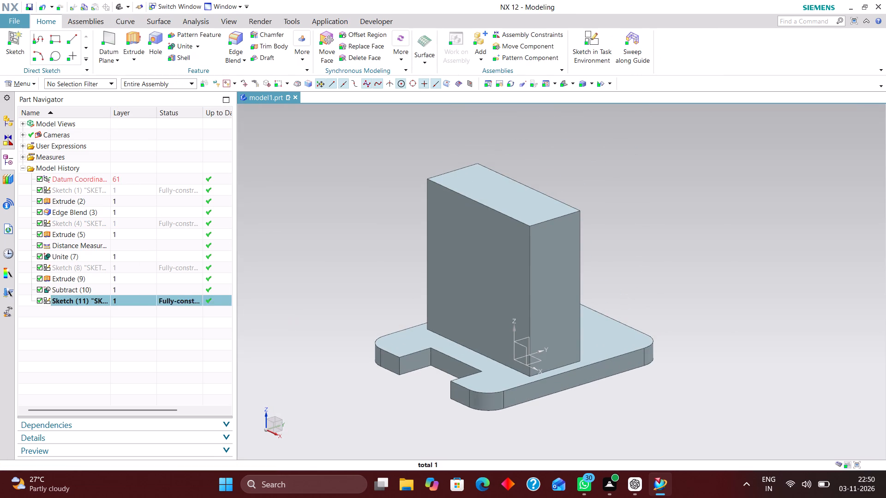
# Start a sketch on the YZ plane and draw a rectangle about 22 mm tall across the upright's lower outer edge.
pyautogui.click(580, 41)
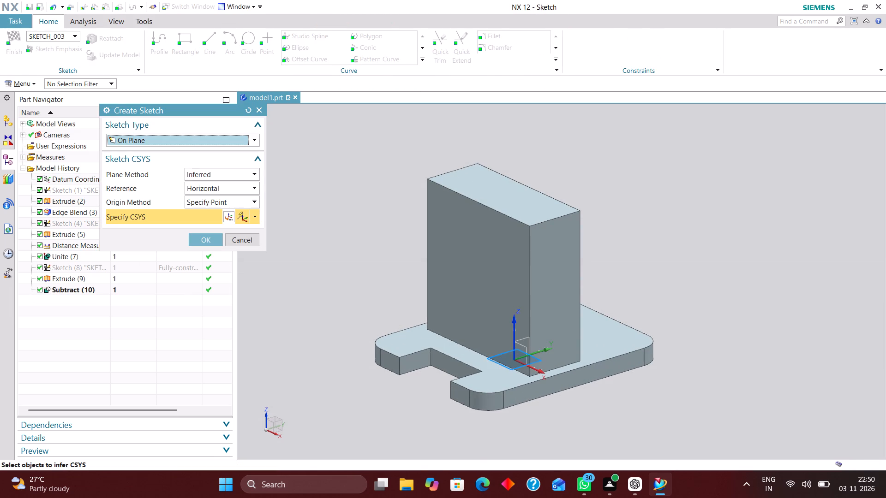
pyautogui.click(522, 338)
pyautogui.click(199, 238)
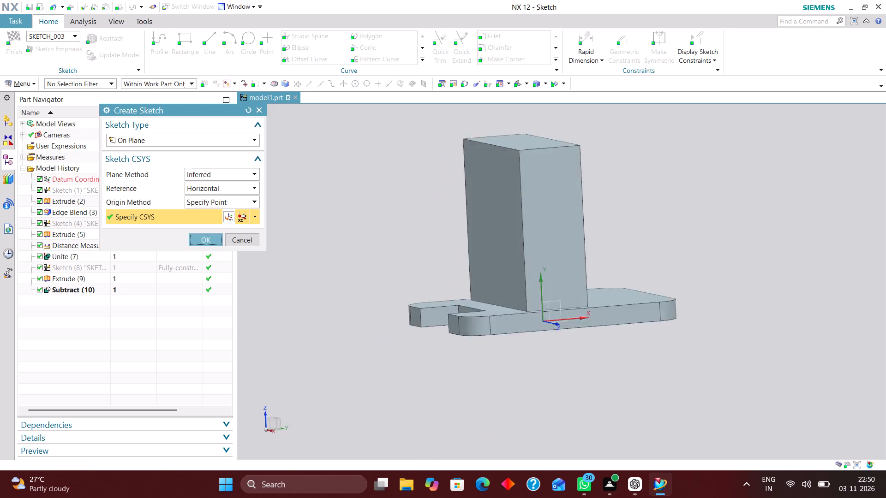
pyautogui.scroll(-2, 490, 349)
pyautogui.scroll(2, 533, 254)
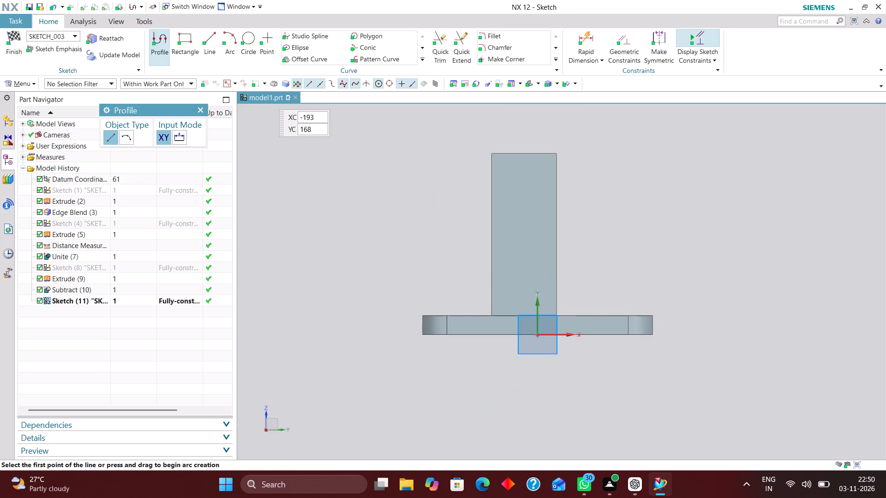
pyautogui.click(186, 37)
pyautogui.scroll(2, 520, 311)
pyautogui.click(455, 265)
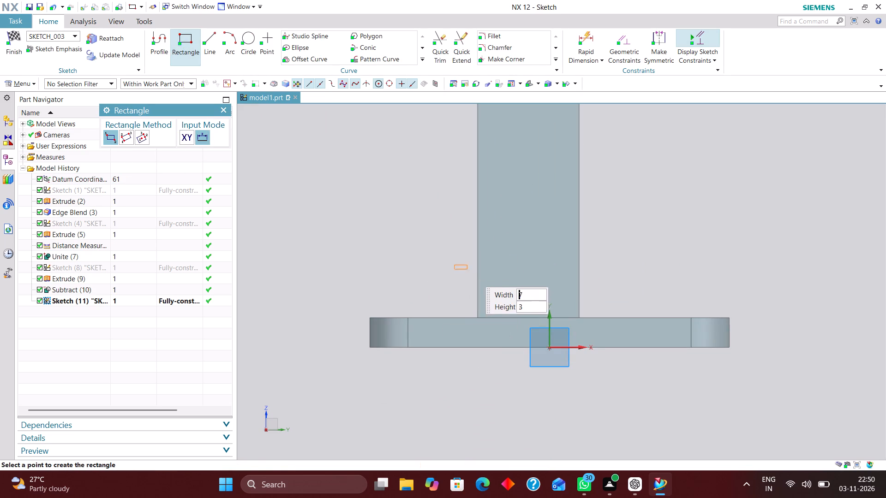
pyautogui.click(489, 312)
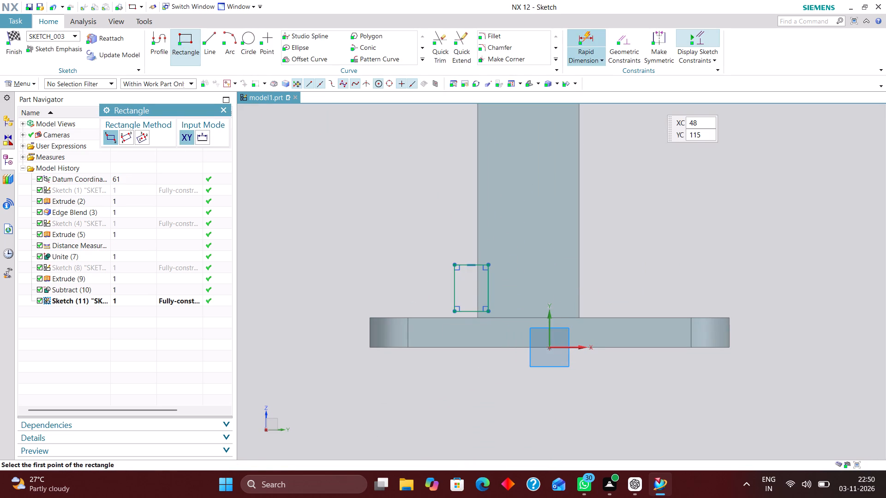
# Dimension the rectangle's height as 6 mm.
pyautogui.click(591, 38)
pyautogui.click(457, 301)
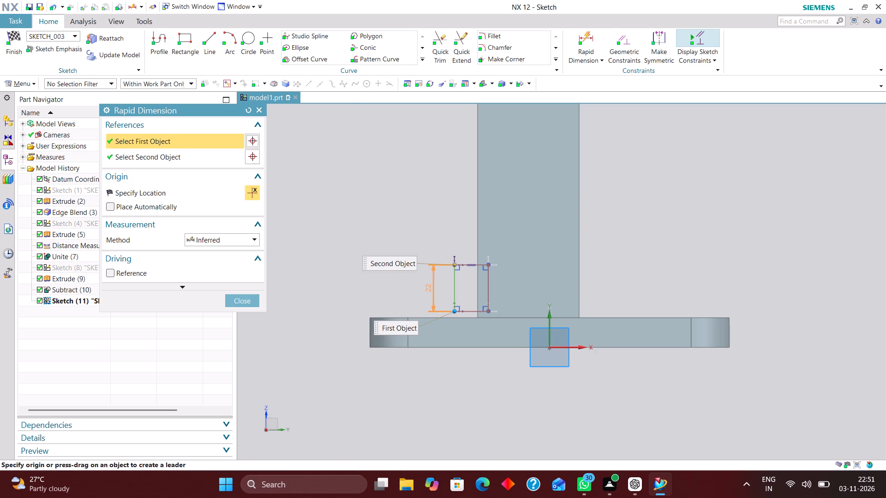
pyautogui.click(418, 287)
pyautogui.press('6')
pyautogui.press('Return')
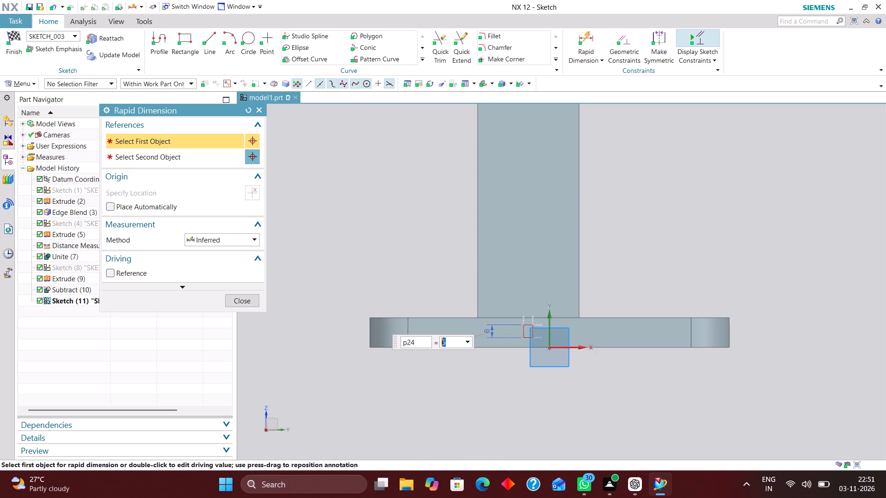
# Dimension the rectangle's bottom edge 14 mm above the sketch's X axis, level with the base plate's top face.
pyautogui.scroll(4, 553, 325)
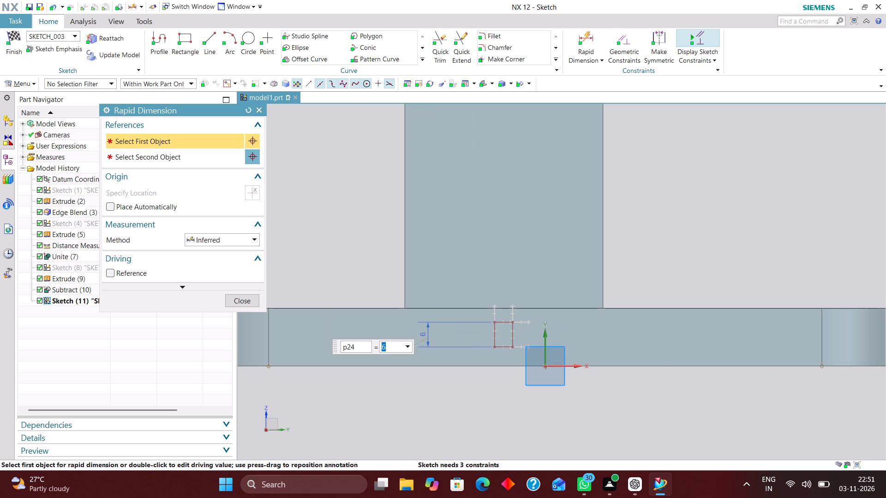
pyautogui.click(563, 368)
pyautogui.click(507, 349)
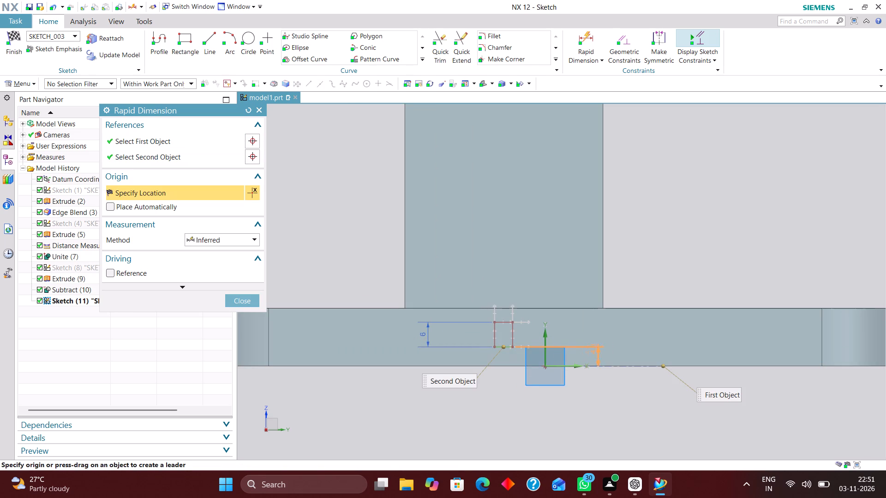
pyautogui.click(648, 240)
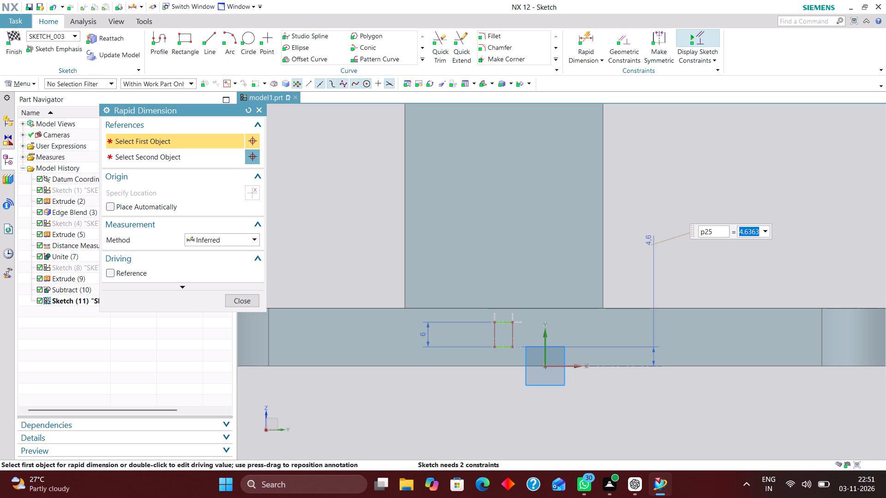
pyautogui.write('14')
pyautogui.press('Return')
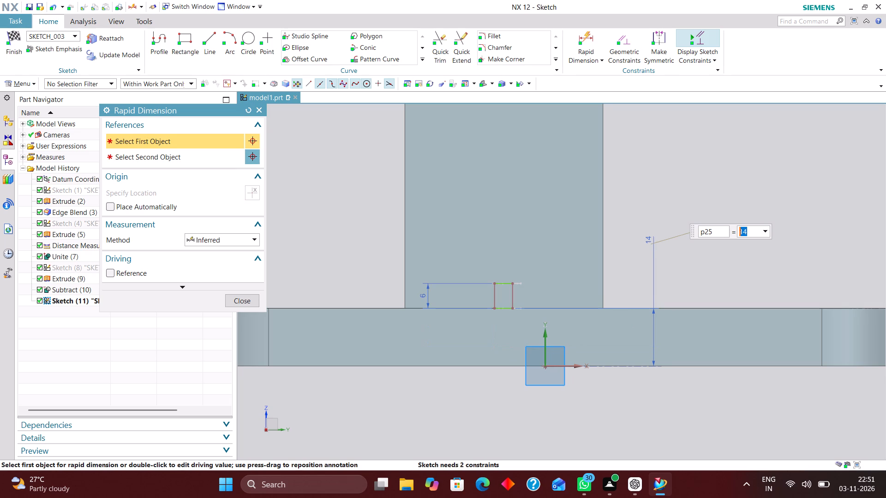
# Dimension the rectangle's outer side from the sketch's Y axis, trying 40, 38, 35 and 36 mm before settling on 34 mm.
pyautogui.scroll(-2, 612, 279)
pyautogui.scroll(2, 515, 319)
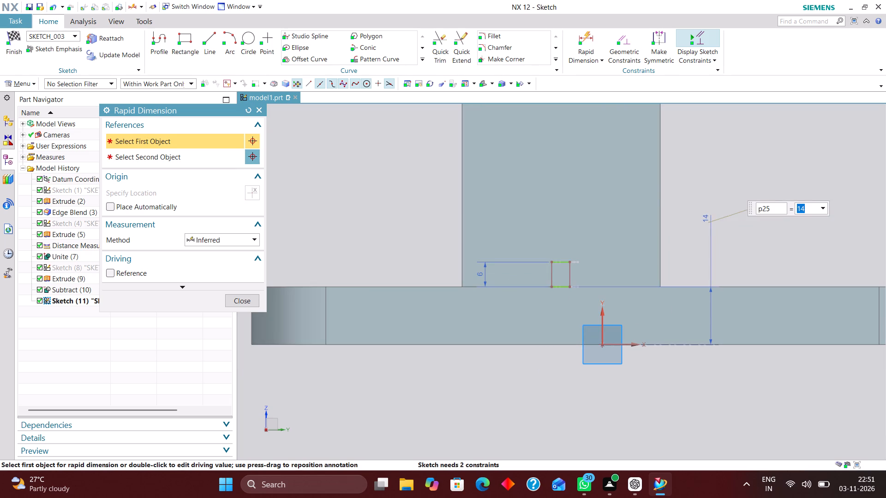
pyautogui.click(604, 332)
pyautogui.scroll(3, 563, 292)
pyautogui.click(544, 269)
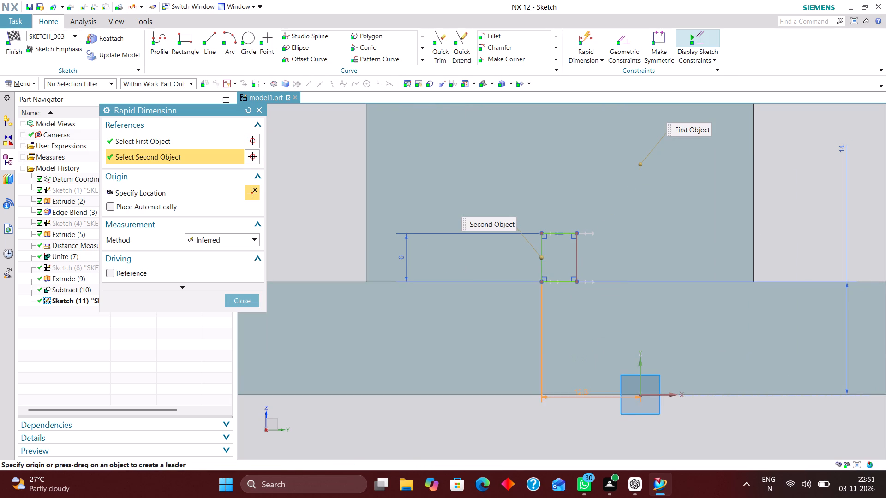
pyautogui.click(596, 443)
pyautogui.write('40')
pyautogui.press('Return')
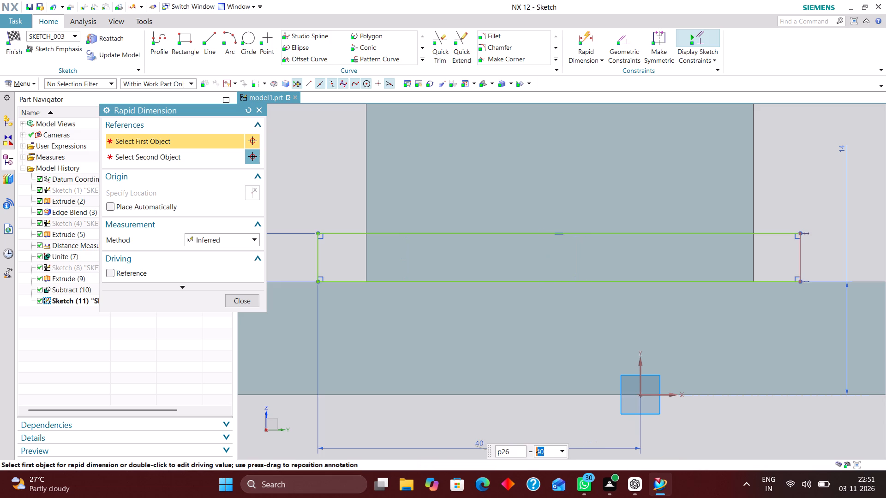
pyautogui.write('38')
pyautogui.press('Return')
pyautogui.write('35')
pyautogui.press('Return')
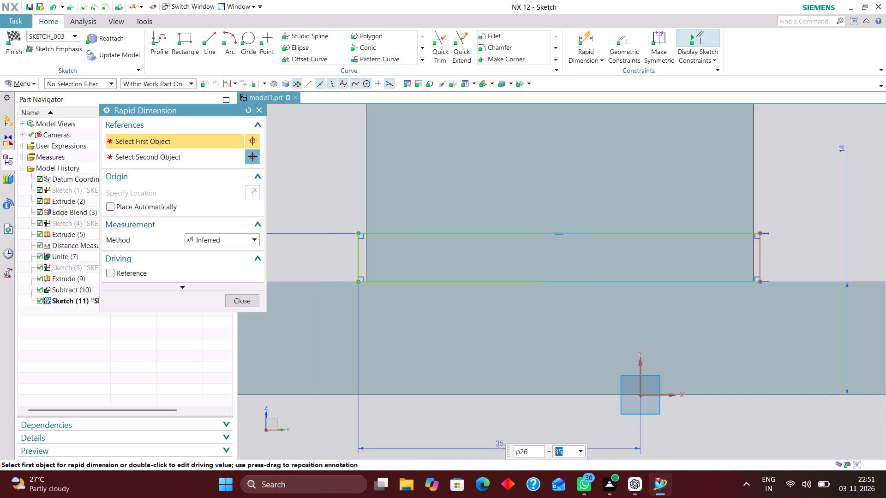
pyautogui.write('36')
pyautogui.press('Return')
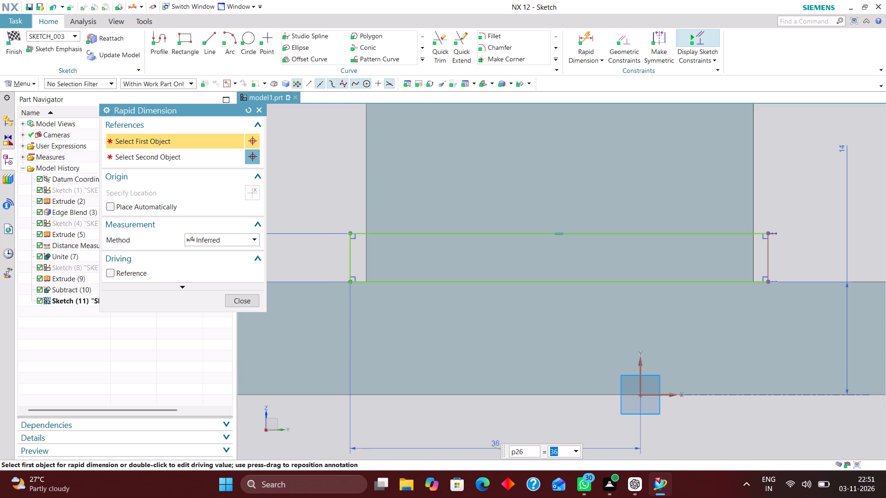
pyautogui.write('35')
pyautogui.press('Return')
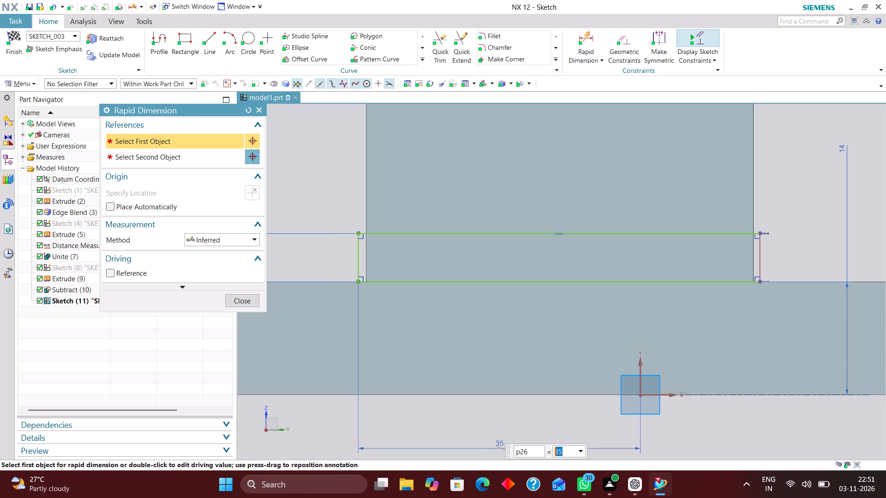
pyautogui.write('34')
pyautogui.press('Return')
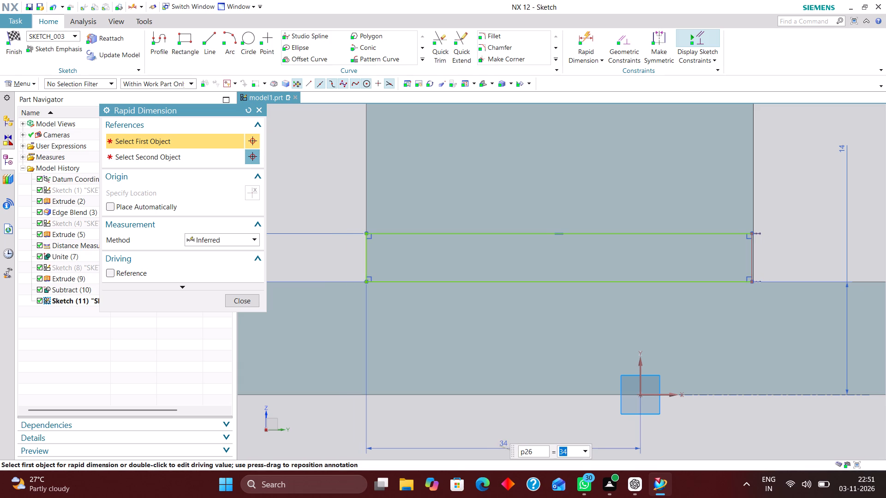
pyautogui.click(248, 300)
# Pull the rectangle's free inner side toward the upright's outer edge, narrowing it to about 6.7 mm.
pyautogui.scroll(-3, 460, 306)
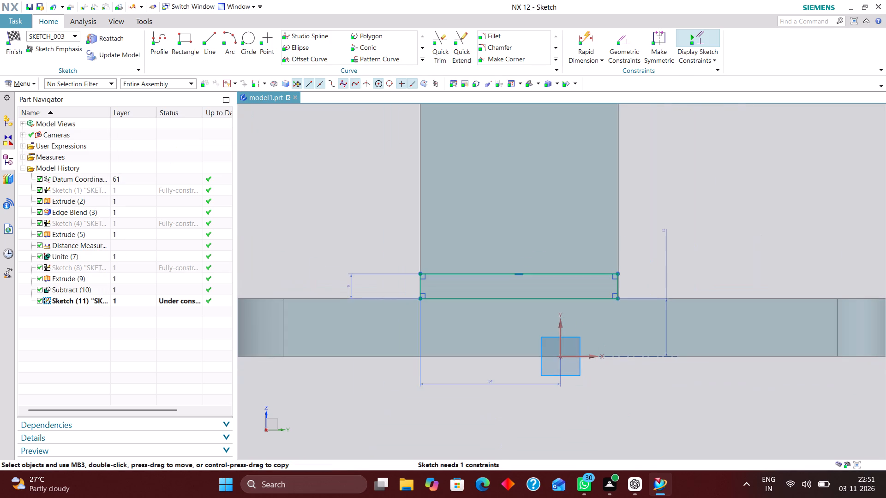
pyautogui.moveTo(617, 286); pyautogui.dragTo(460, 277)
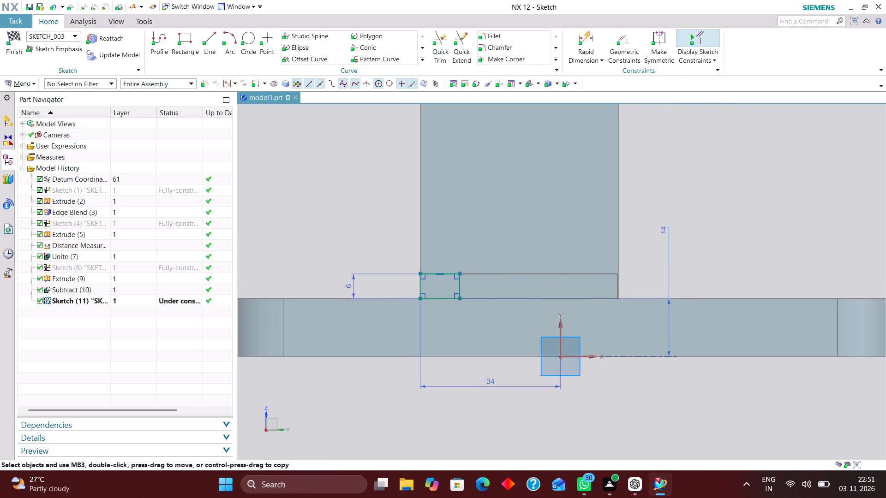
pyautogui.moveTo(460, 277); pyautogui.dragTo(448, 278)
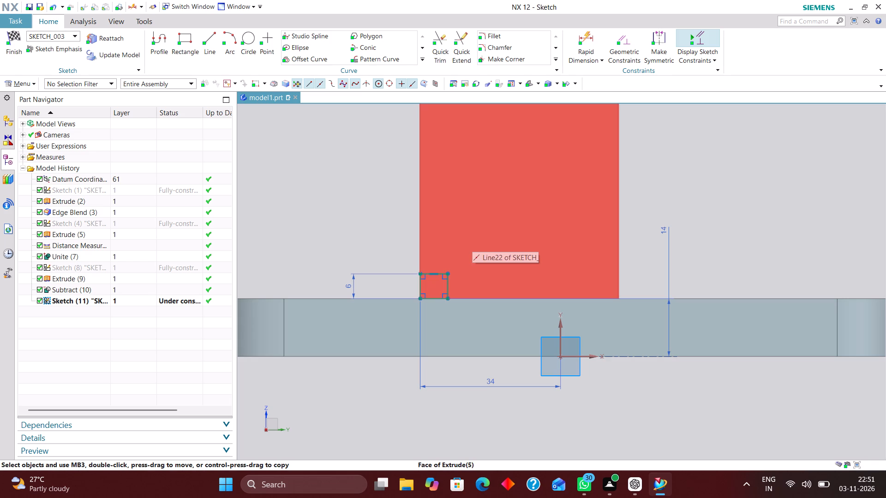
# Dimension the rectangle's width as 6 mm and finish the sketch.
pyautogui.scroll(4, 415, 268)
pyautogui.scroll(5, 434, 314)
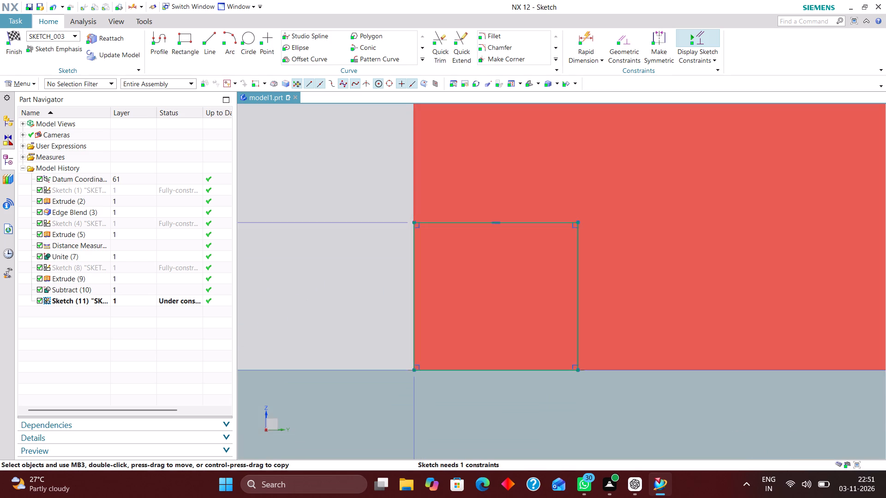
pyautogui.scroll(-3, 433, 266)
pyautogui.click(592, 38)
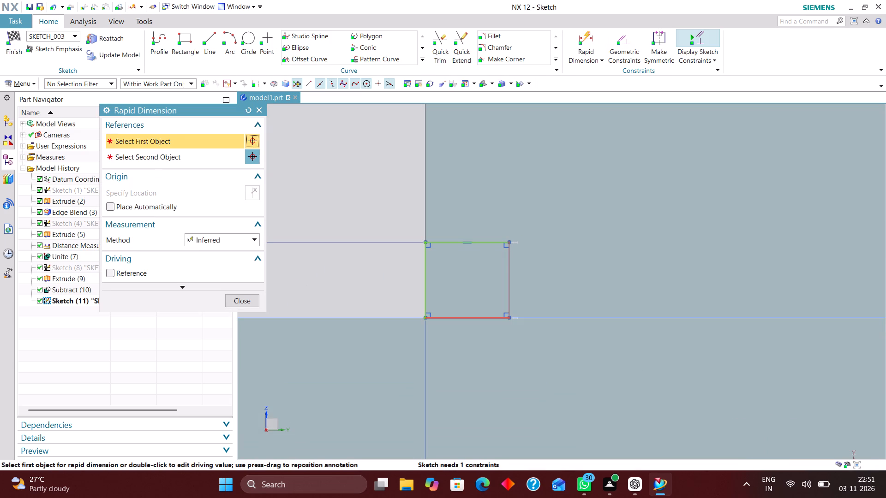
pyautogui.click(496, 318)
pyautogui.click(462, 395)
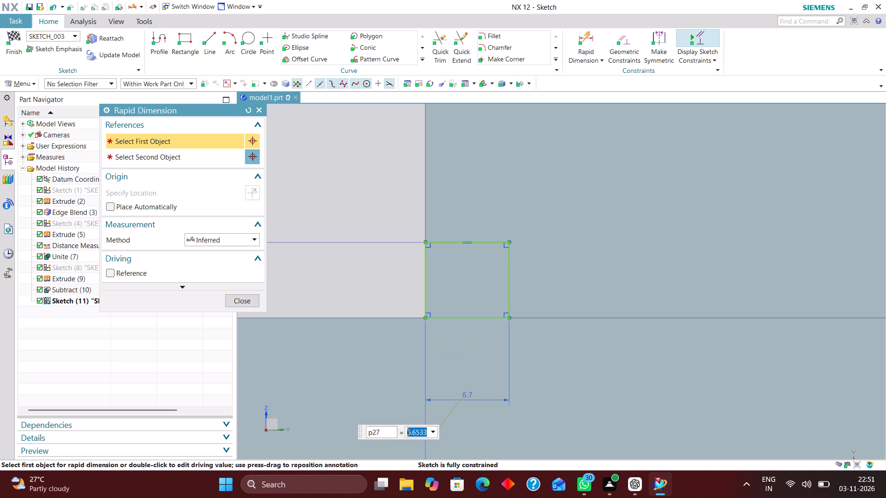
pyautogui.press('6')
pyautogui.press('Return')
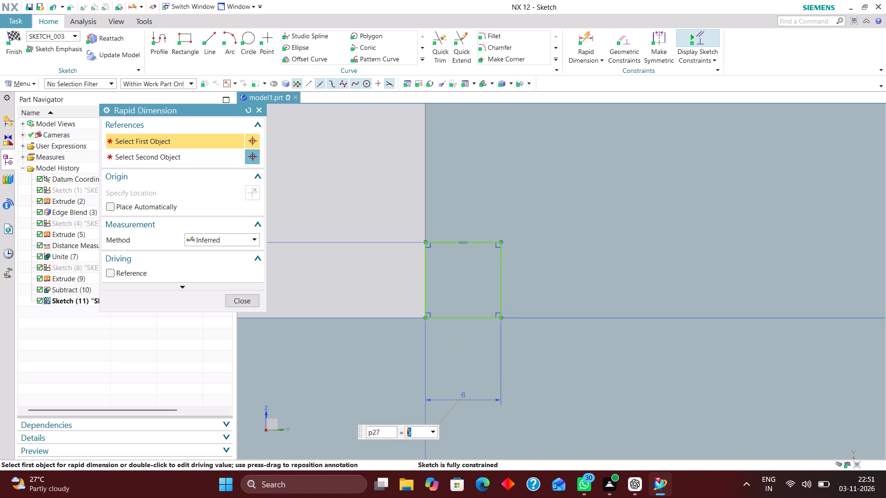
pyautogui.click(243, 301)
pyautogui.scroll(-2, 403, 289)
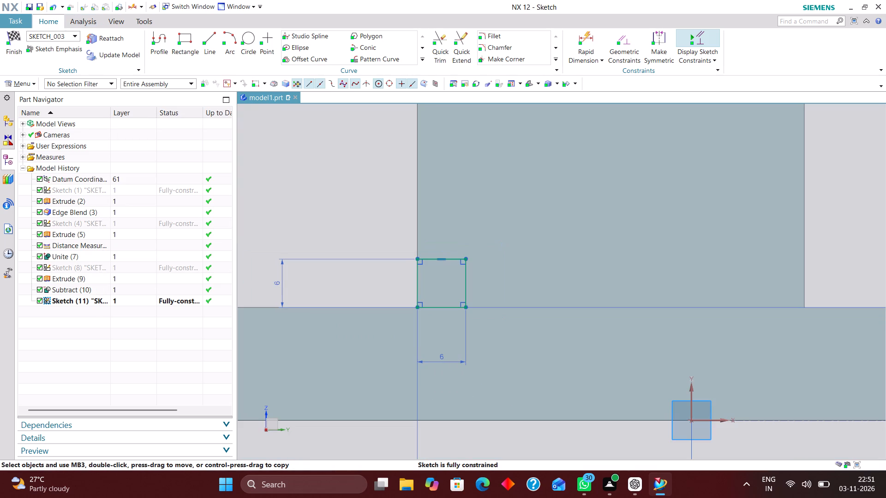
pyautogui.moveTo(19, 38); pyautogui.dragTo(15, 33)
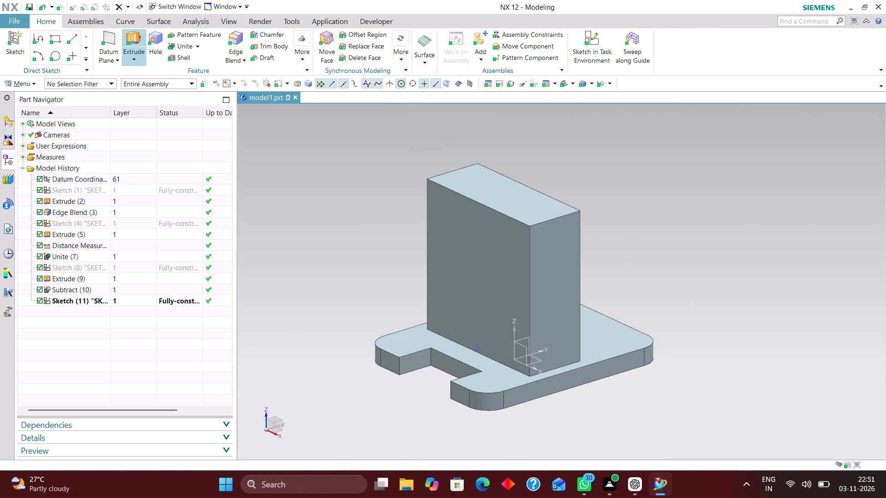
# Extrude the 6 x 6 mm square from -95 mm to beyond the upright's opposite face as a separate body with no Boolean.
pyautogui.click(131, 36)
pyautogui.click(72, 300)
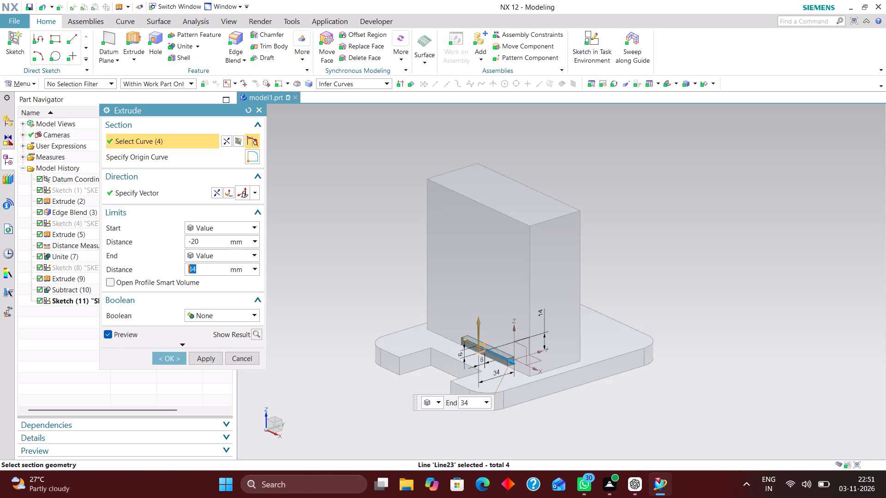
pyautogui.moveTo(464, 342); pyautogui.dragTo(402, 302)
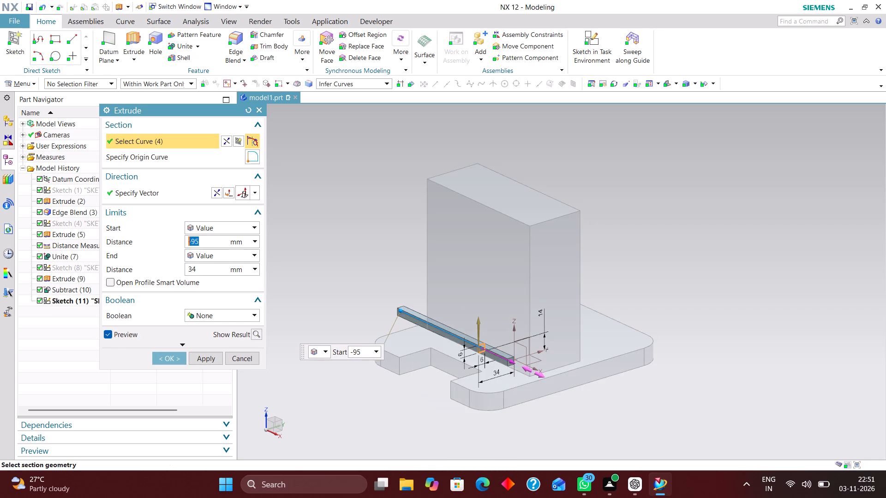
pyautogui.moveTo(512, 361); pyautogui.dragTo(548, 396)
pyautogui.click(171, 360)
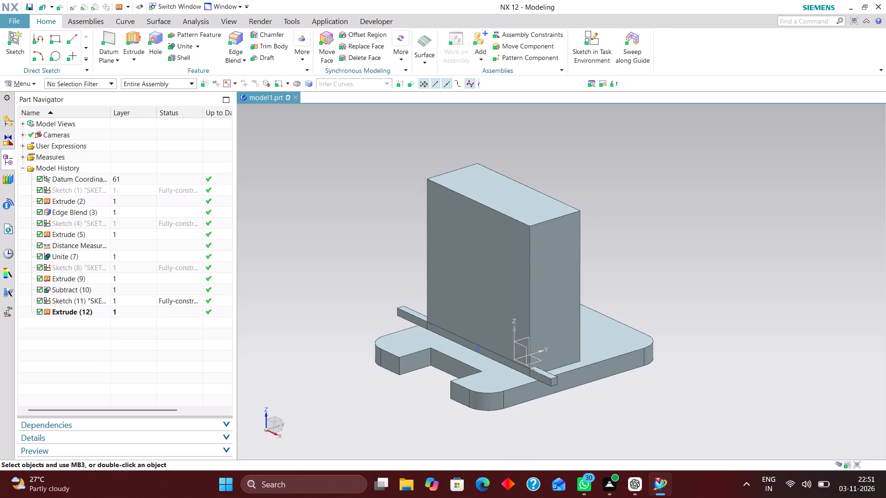
# Subtract the extruded square bar from the plate-and-upright body to cut a groove along the upright's foot.
pyautogui.click(201, 46)
pyautogui.click(208, 70)
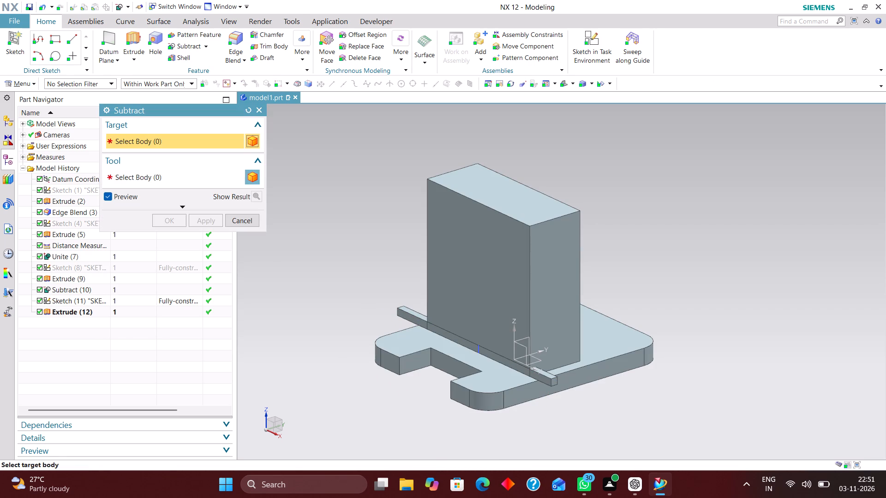
pyautogui.click(461, 207)
pyautogui.click(405, 313)
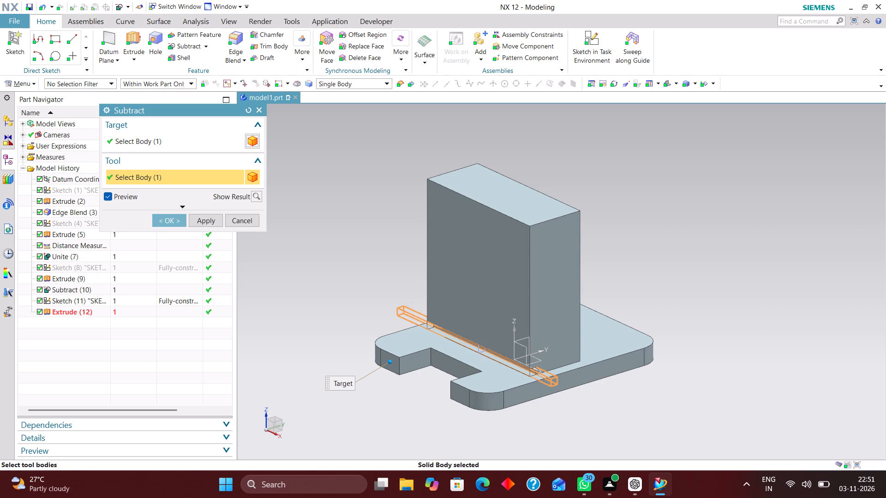
pyautogui.click(171, 215)
# Hide the 6 x 6 mm square sketch at the upright's foot.
pyautogui.moveTo(566, 347); pyautogui.dragTo(548, 332, button='middle')
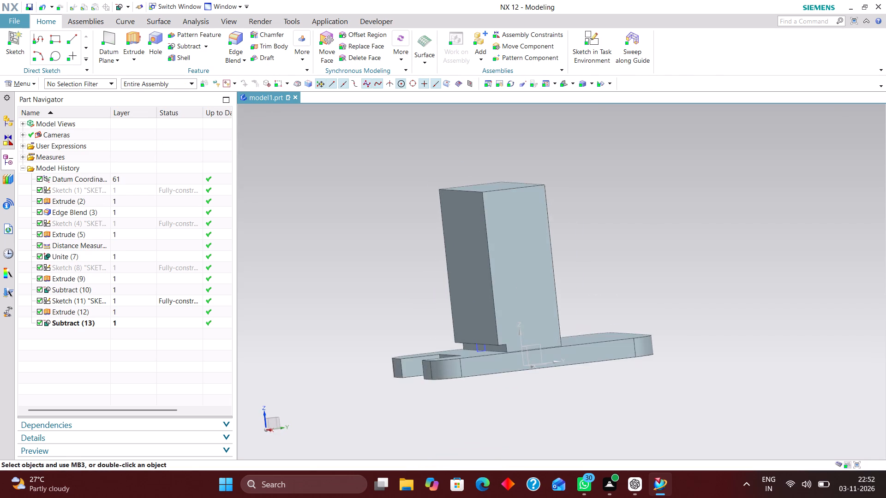
pyautogui.scroll(4, 492, 348)
pyautogui.moveTo(457, 346); pyautogui.dragTo(461, 378, button='right')
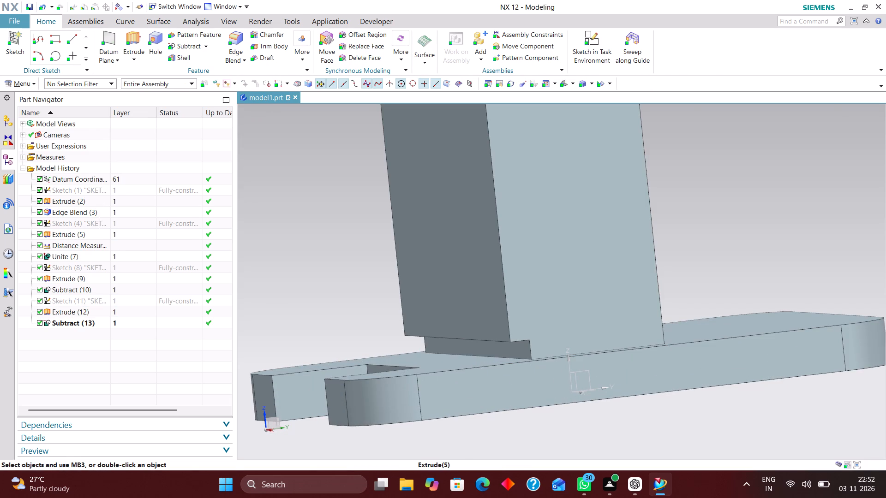
pyautogui.click(563, 82)
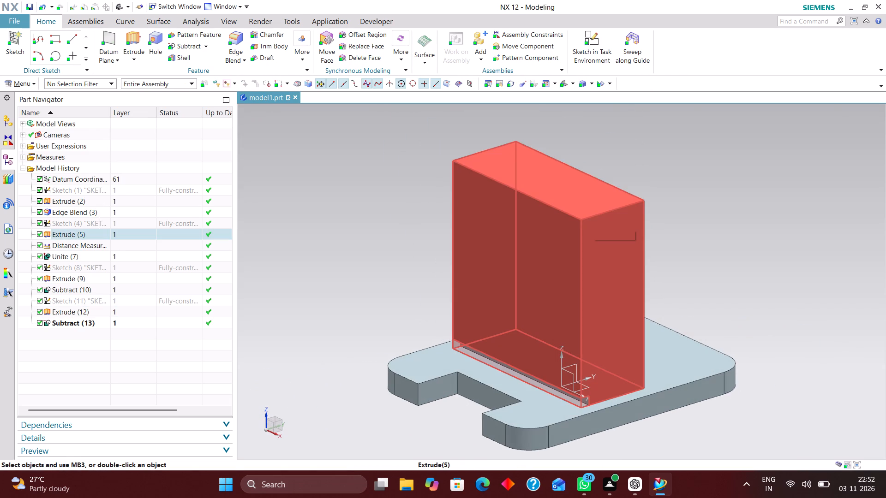
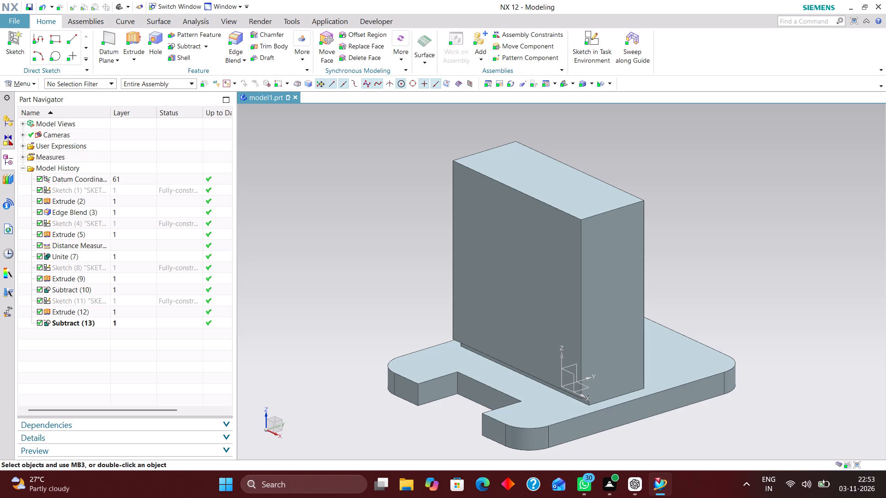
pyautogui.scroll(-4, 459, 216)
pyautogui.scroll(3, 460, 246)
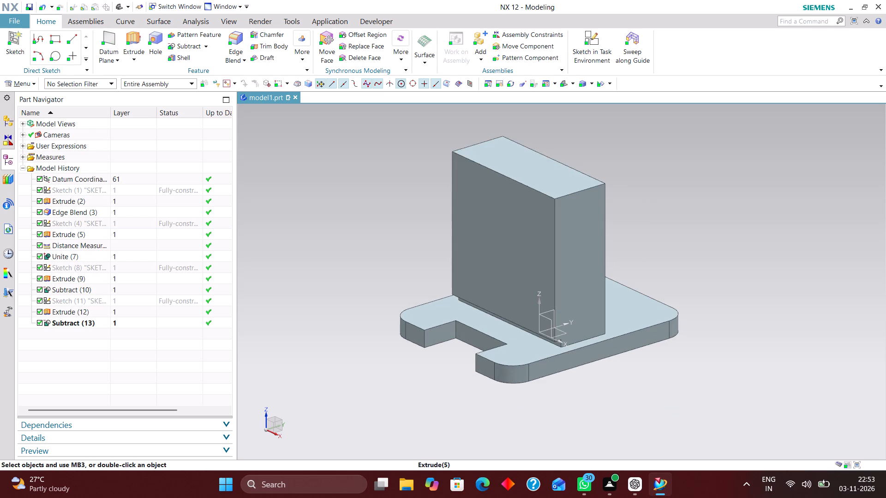
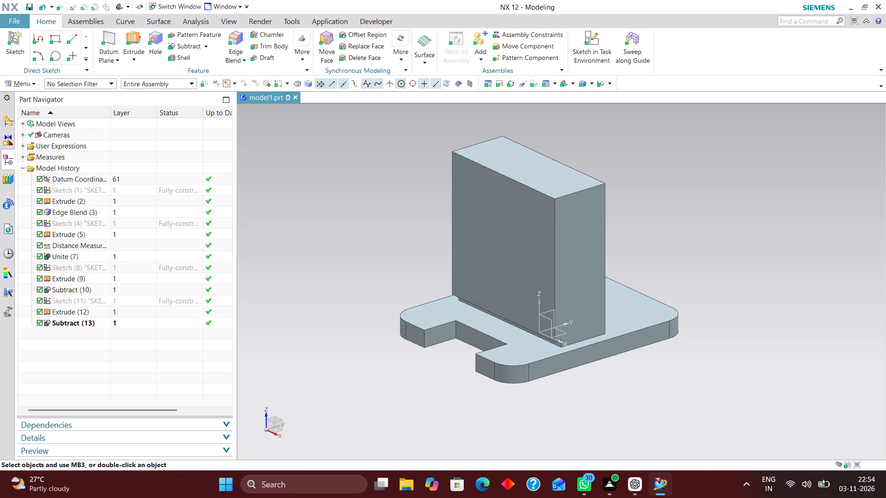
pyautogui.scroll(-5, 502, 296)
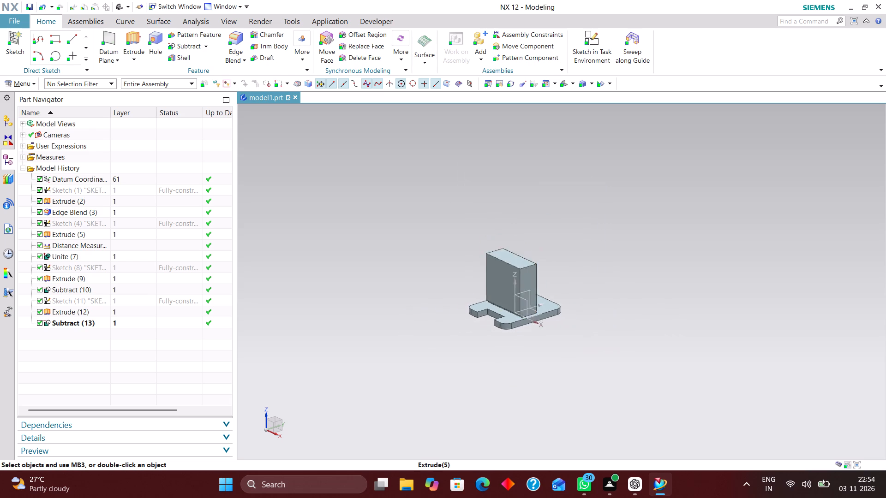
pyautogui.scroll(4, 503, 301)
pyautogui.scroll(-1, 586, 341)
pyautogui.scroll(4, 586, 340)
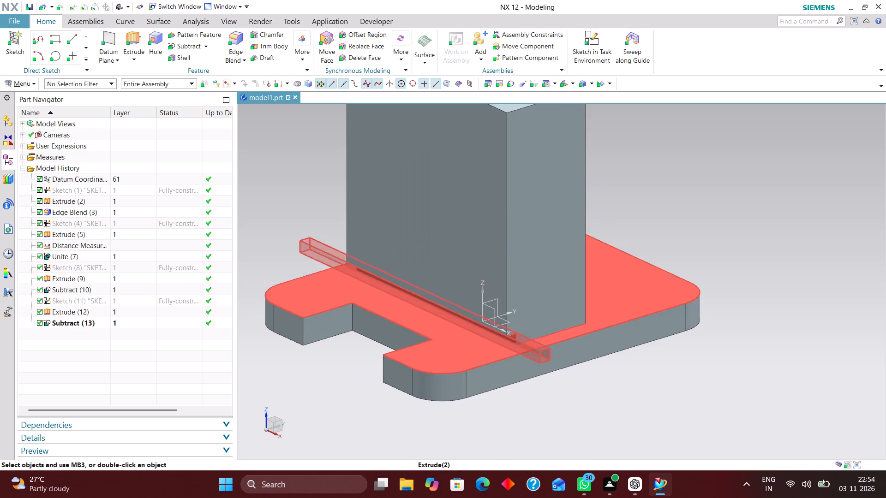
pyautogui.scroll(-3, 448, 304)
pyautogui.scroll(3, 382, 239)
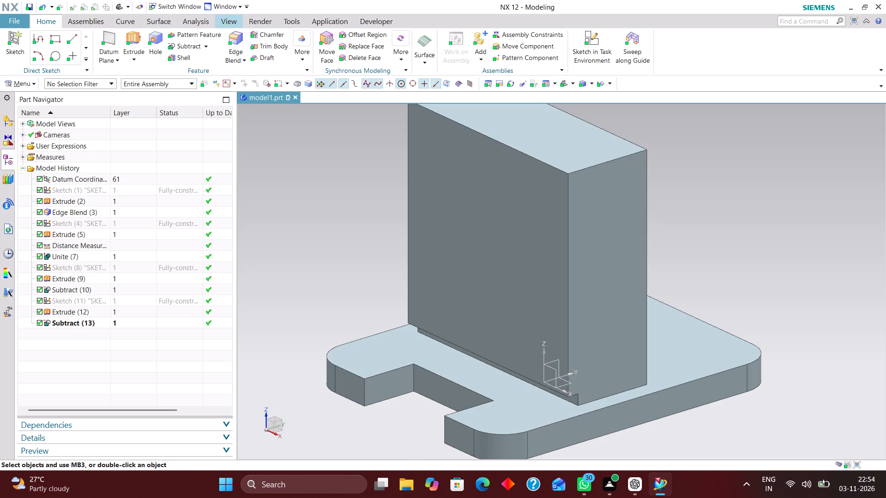
# Measure the distance from the upright's top face to the upper face of the foot groove.
pyautogui.click(196, 21)
pyautogui.click(21, 42)
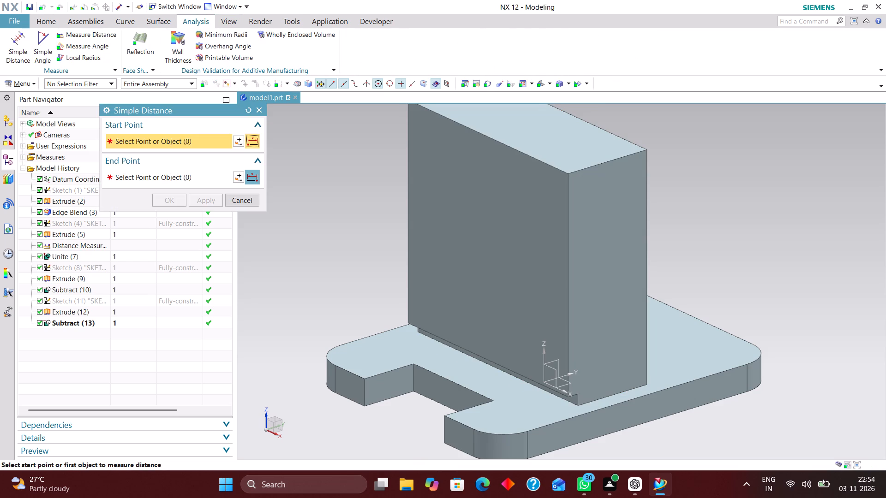
pyautogui.click(537, 138)
pyautogui.scroll(1, 555, 321)
pyautogui.moveTo(552, 315); pyautogui.dragTo(543, 276, button='middle')
pyautogui.scroll(5, 558, 321)
pyautogui.click(542, 329)
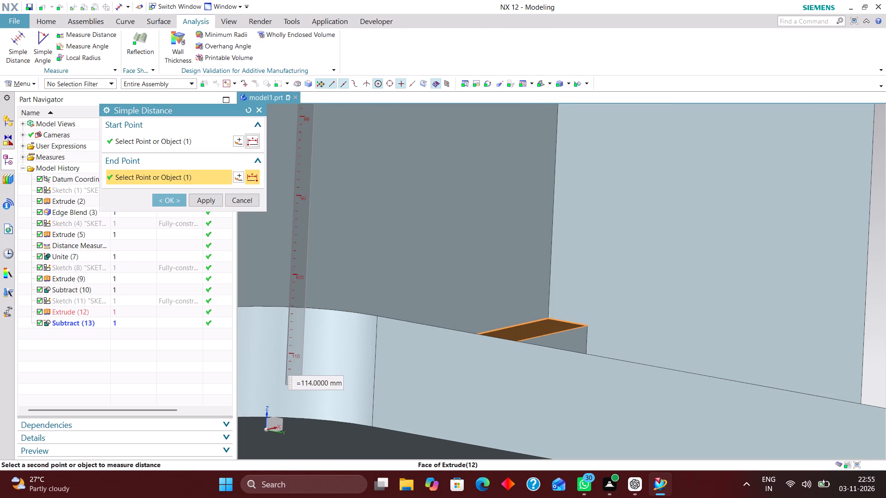
pyautogui.scroll(-5, 477, 286)
pyautogui.moveTo(539, 236); pyautogui.dragTo(530, 253, button='middle')
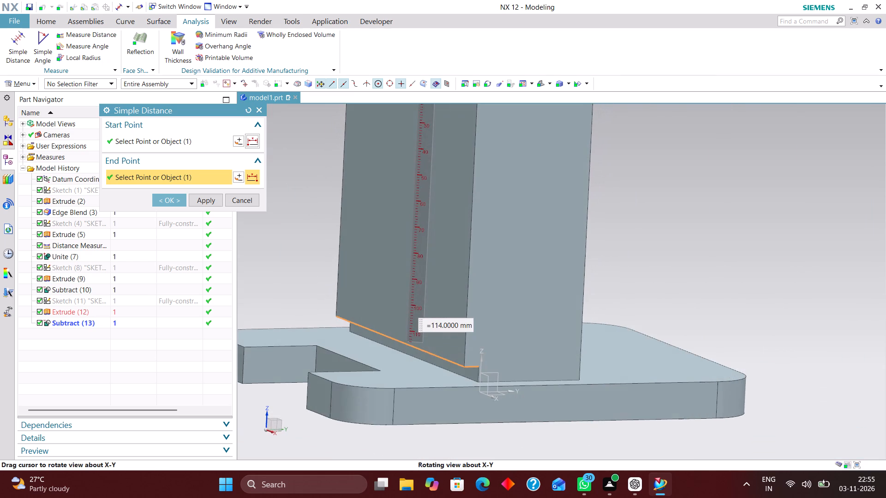
pyautogui.moveTo(530, 253); pyautogui.dragTo(519, 245, button='middle')
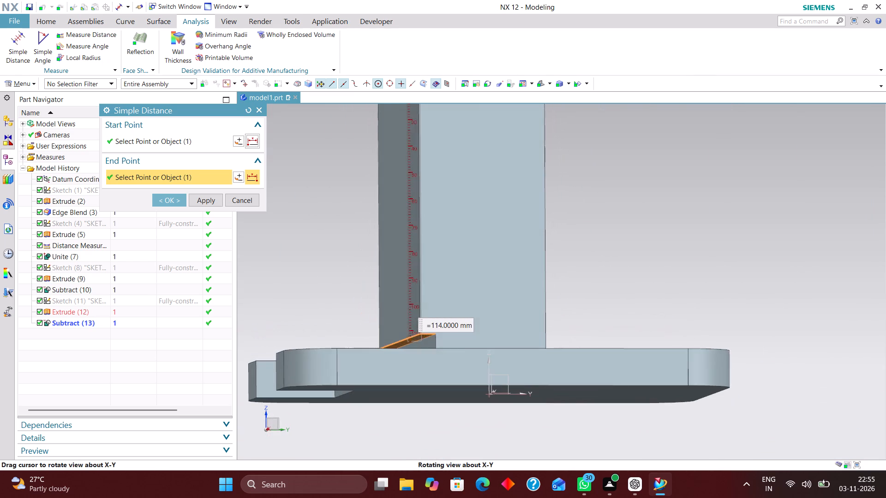
pyautogui.moveTo(519, 245); pyautogui.dragTo(518, 251, button='middle')
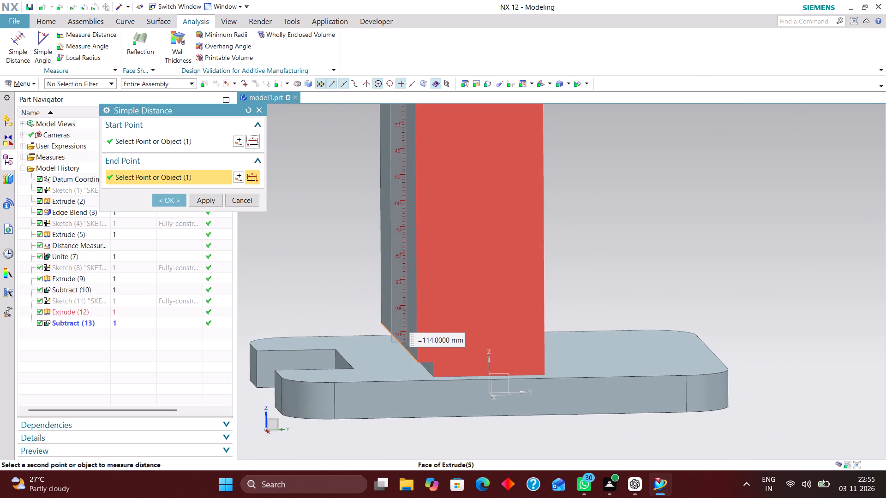
pyautogui.moveTo(519, 251); pyautogui.dragTo(519, 258, button='middle')
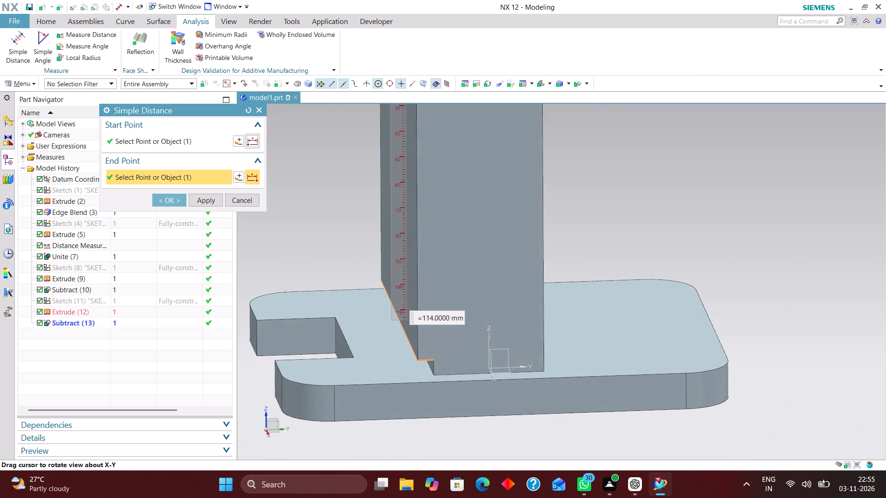
pyautogui.scroll(-4, 542, 265)
pyautogui.scroll(4, 502, 184)
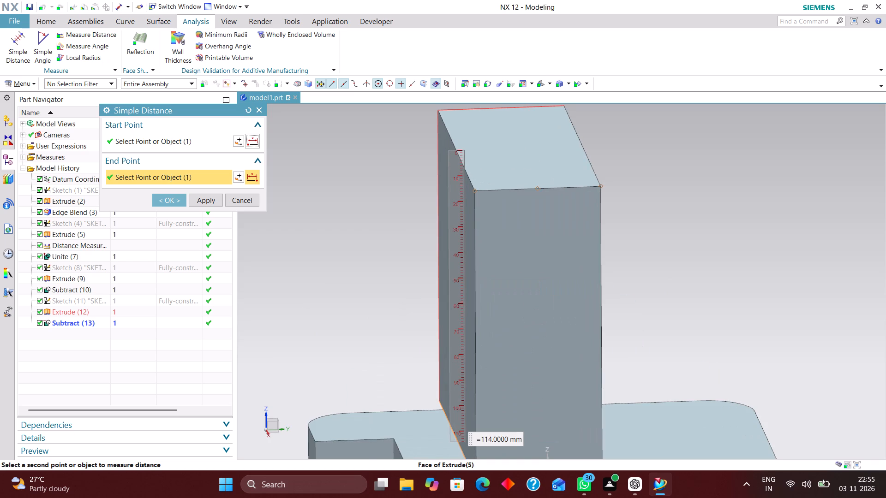
pyautogui.scroll(-2, 511, 196)
pyautogui.scroll(2, 516, 370)
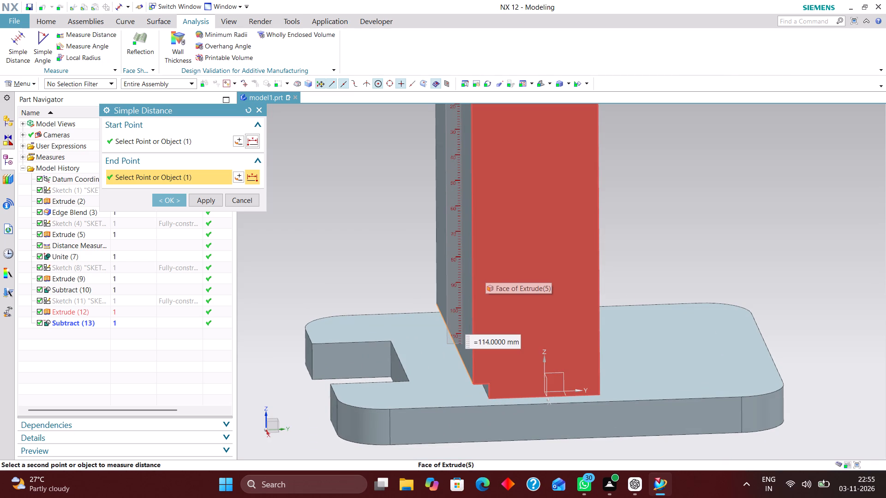
pyautogui.scroll(-2, 479, 347)
pyautogui.scroll(2, 464, 354)
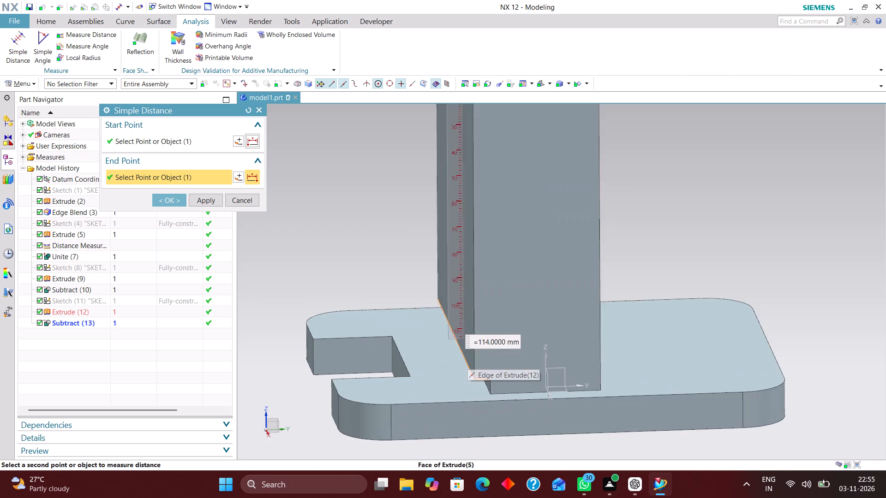
pyautogui.scroll(1, 468, 358)
pyautogui.click(247, 200)
# Edit the upright's profile sketch with rollback, set the rectangle's height to 130 mm and finish the sketch.
pyautogui.scroll(-3, 485, 257)
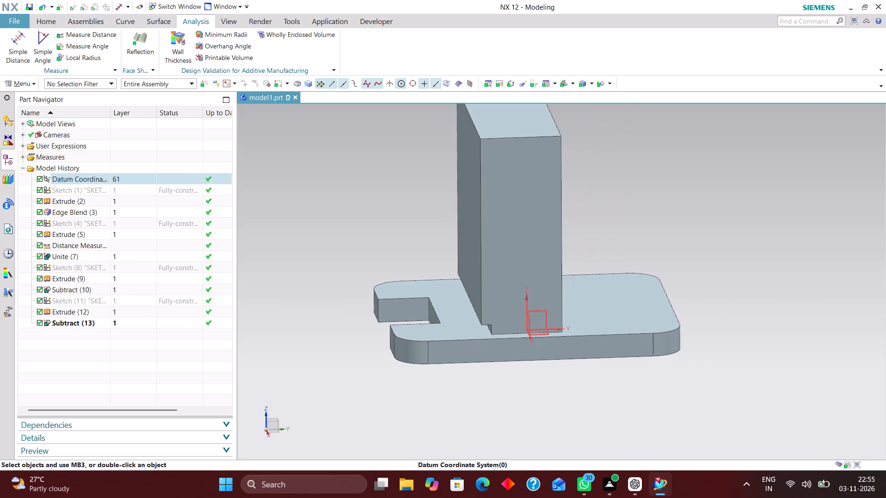
pyautogui.scroll(2, 517, 294)
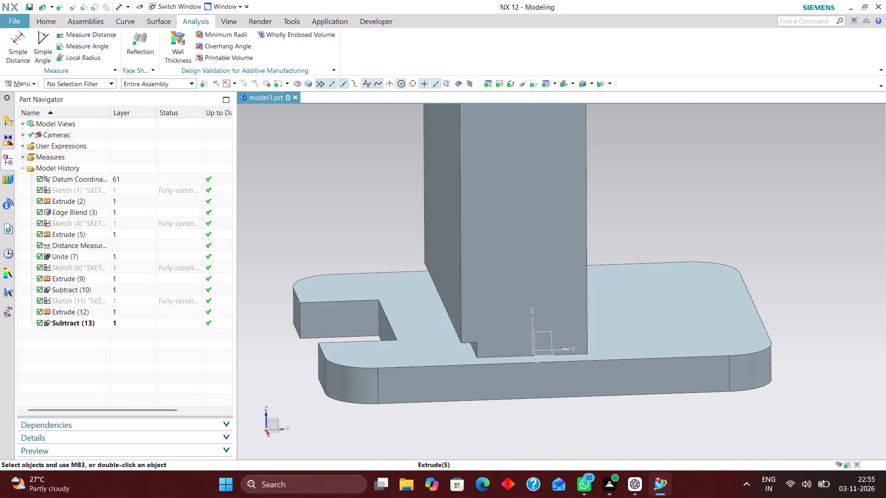
pyautogui.scroll(-2, 551, 290)
pyautogui.scroll(3, 481, 271)
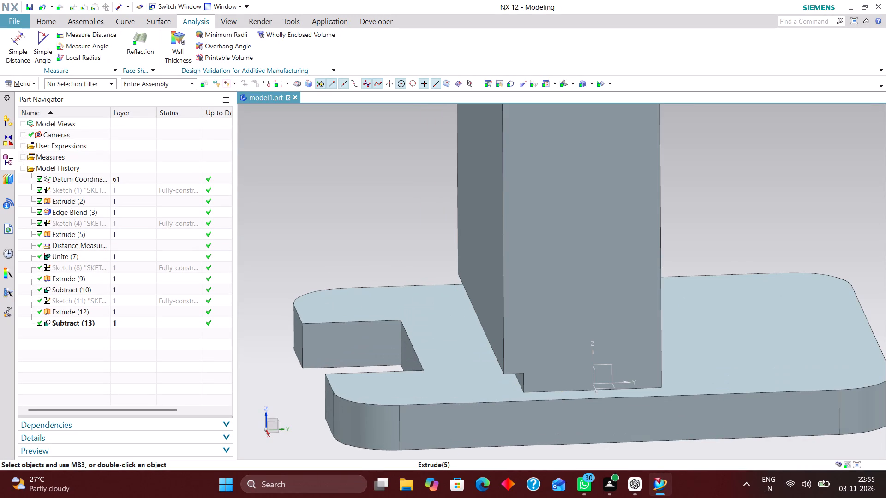
pyautogui.click(128, 300)
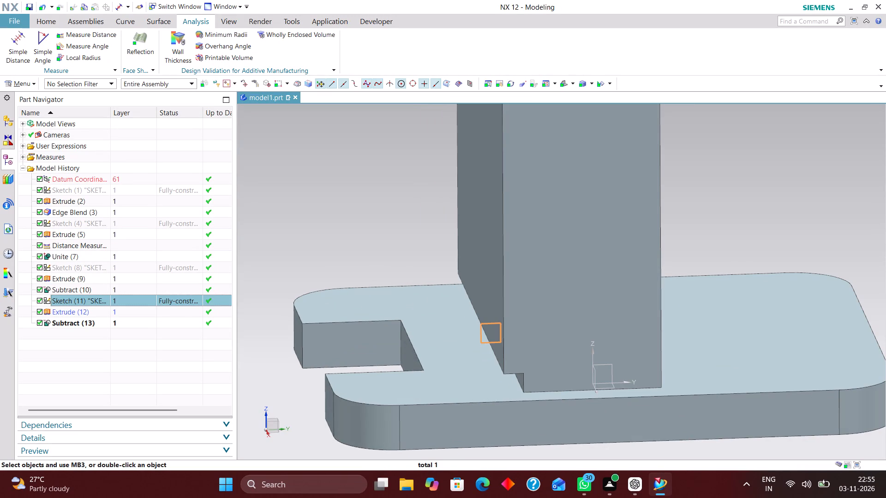
pyautogui.click(140, 267)
pyautogui.rightClick(139, 267)
pyautogui.click(115, 221)
pyautogui.rightClick(116, 221)
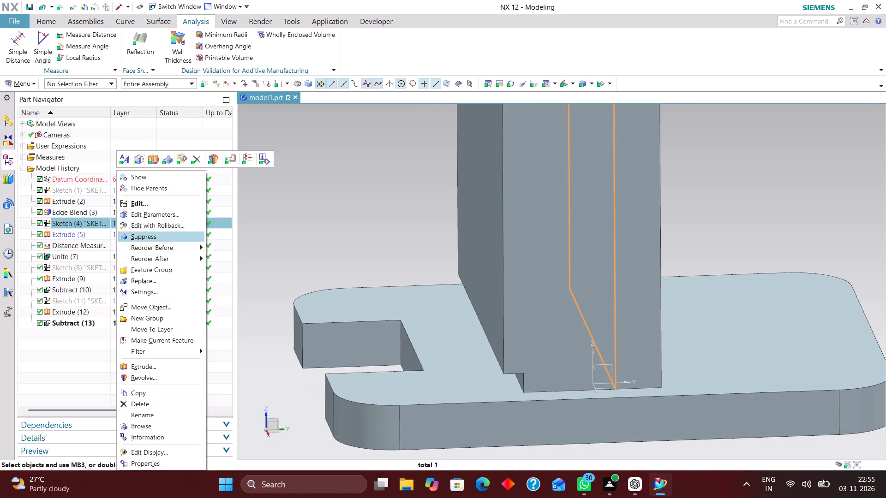
pyautogui.click(158, 226)
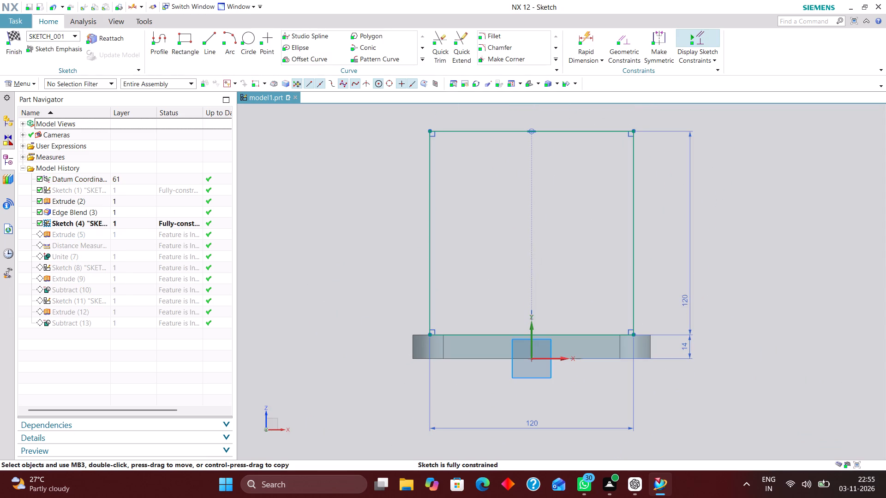
pyautogui.moveTo(684, 299); pyautogui.dragTo(677, 234)
pyautogui.doubleClick(679, 230)
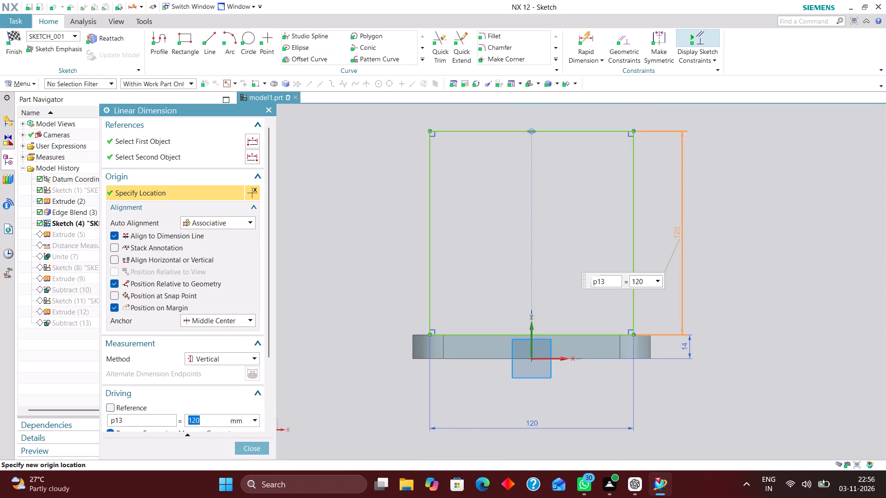
pyautogui.moveTo(645, 278); pyautogui.dragTo(544, 277)
pyautogui.press('1')
pyautogui.write('30')
pyautogui.press('Return')
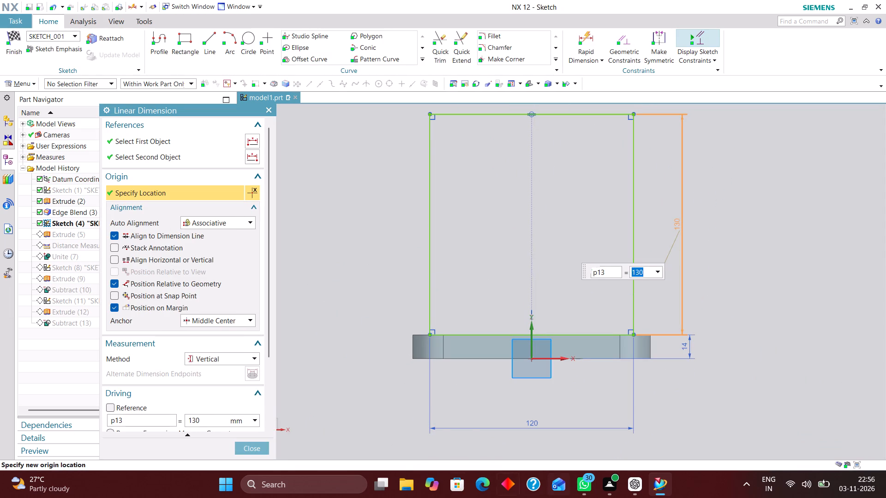
pyautogui.click(251, 449)
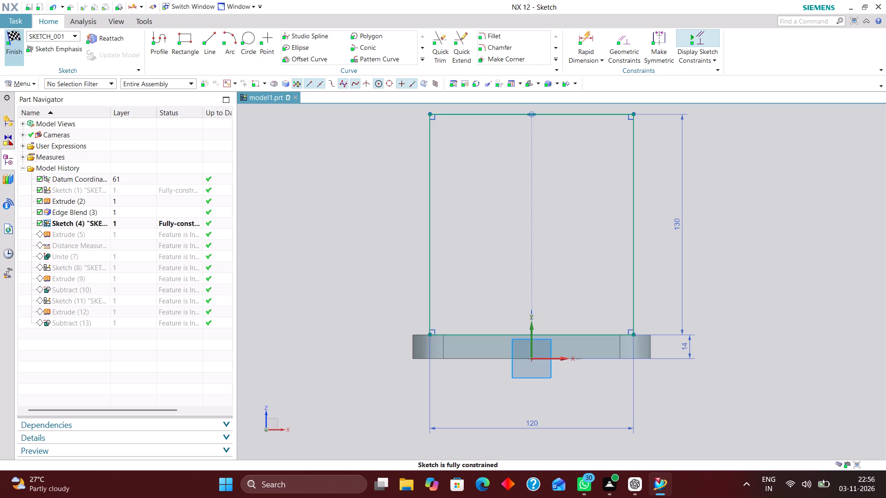
pyautogui.click(15, 36)
# Resize the foot groove's square sketch profile to 10 mm high and 10 mm wide, and finish the sketch.
pyautogui.scroll(-1, 515, 240)
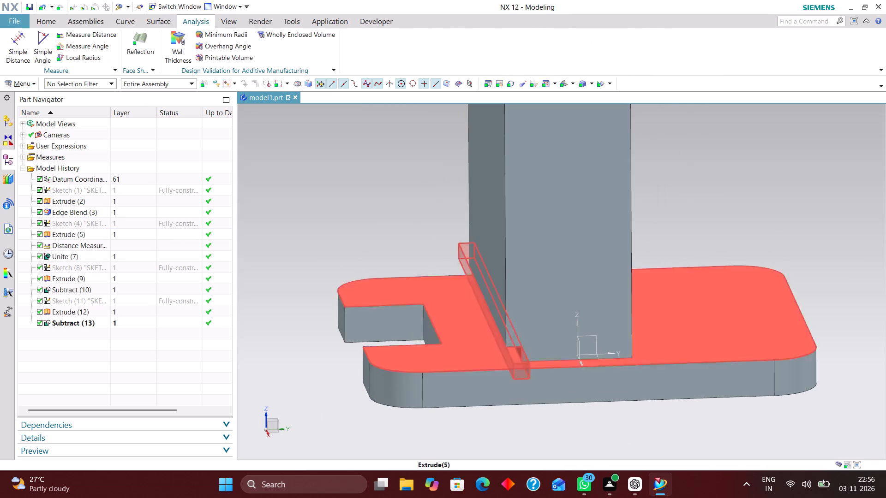
pyautogui.click(139, 296)
pyautogui.rightClick(139, 297)
pyautogui.click(194, 54)
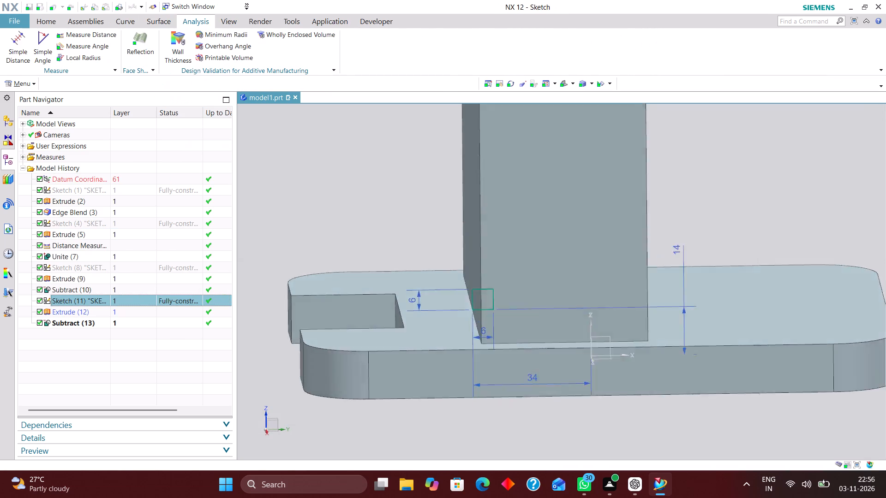
pyautogui.doubleClick(304, 232)
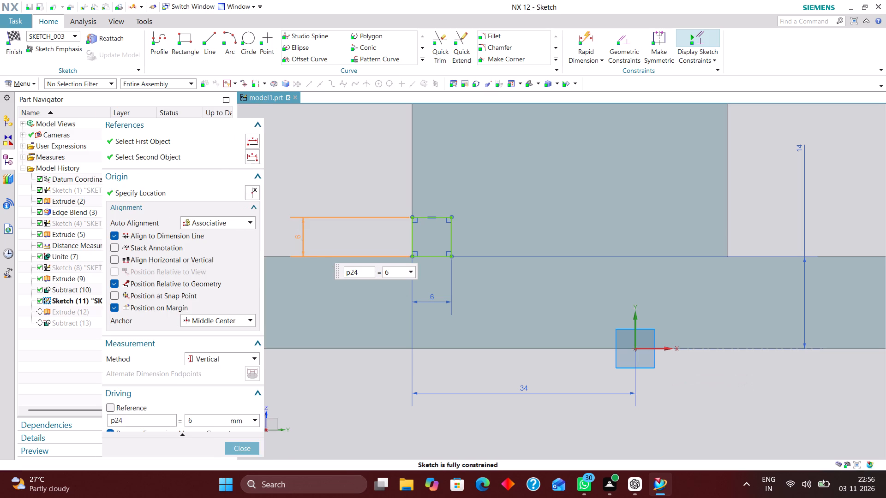
pyautogui.moveTo(391, 268); pyautogui.dragTo(359, 268)
pyautogui.write('10')
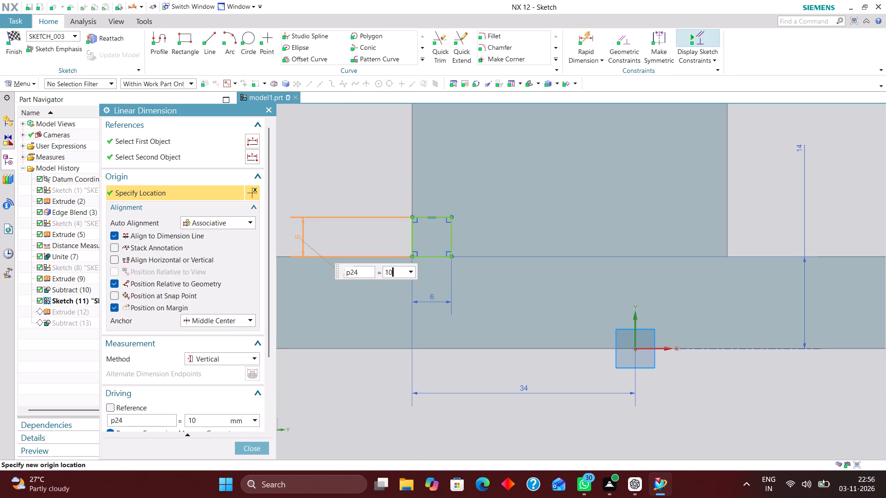
pyautogui.press('Return')
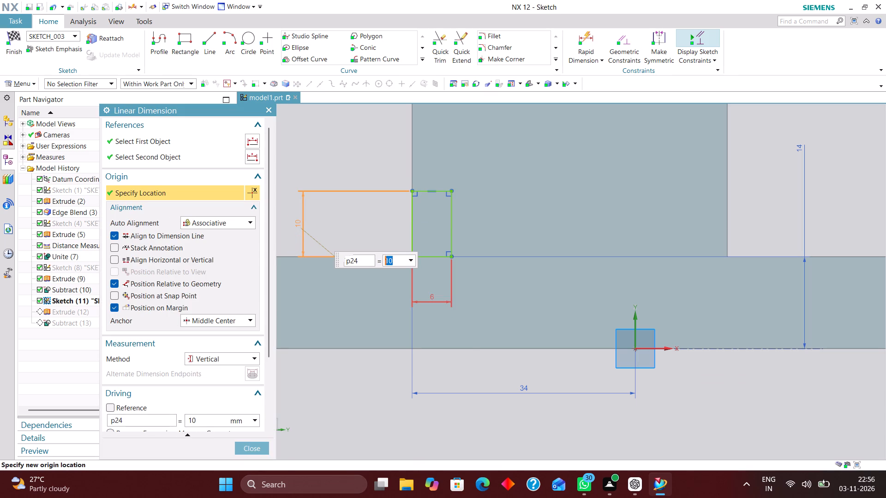
pyautogui.doubleClick(435, 301)
pyautogui.moveTo(523, 329); pyautogui.dragTo(497, 329)
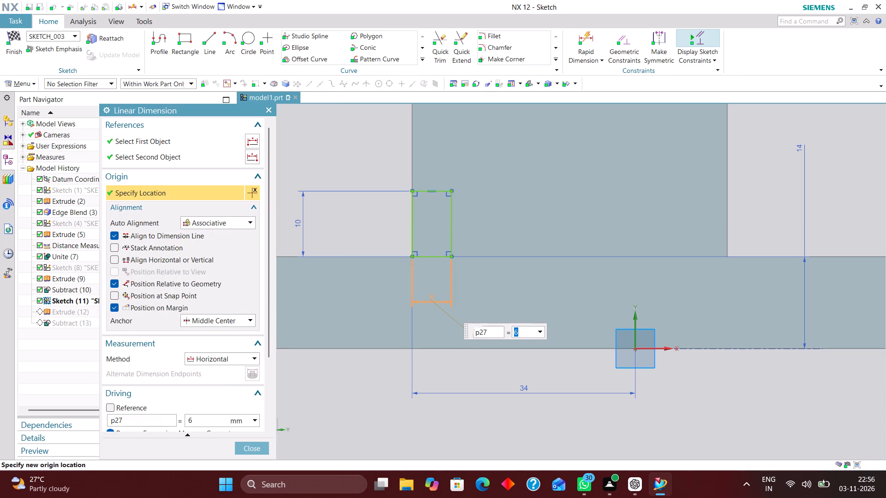
pyautogui.write('10')
pyautogui.press('Return')
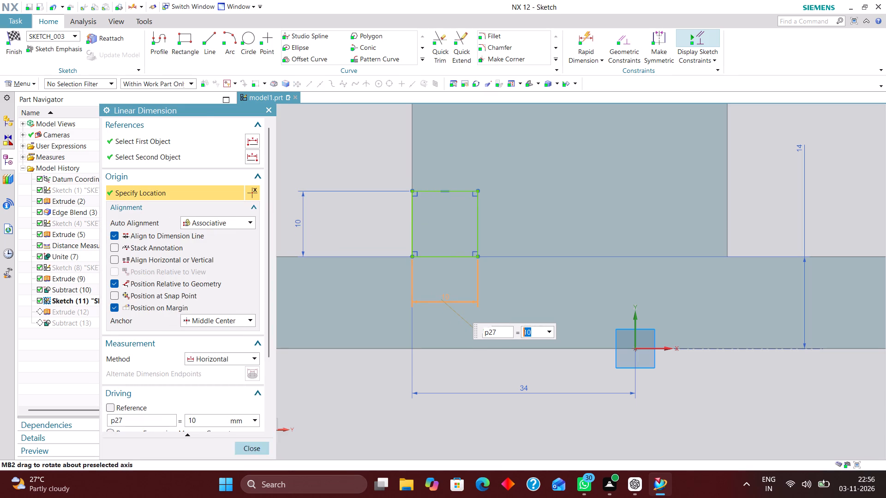
pyautogui.click(264, 446)
pyautogui.click(18, 37)
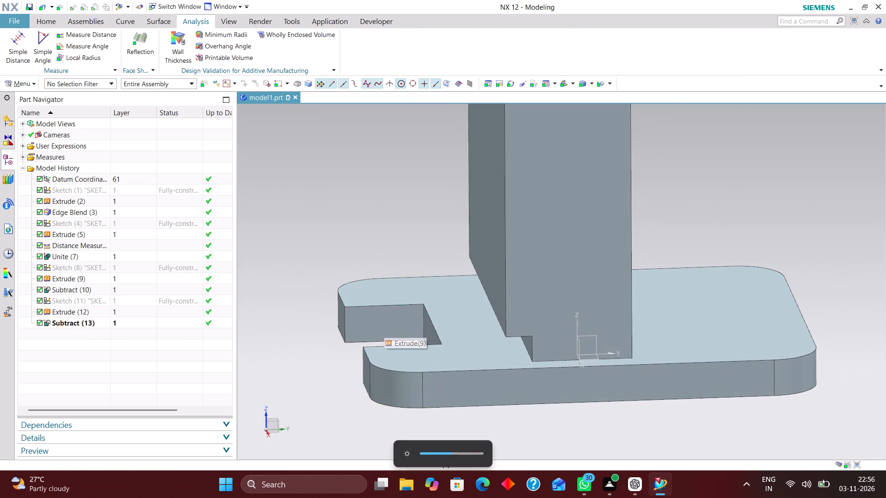
# Examine the upright and foot groove of the updated model in a standard 3D view.
pyautogui.scroll(-3, 591, 341)
pyautogui.scroll(4, 509, 310)
pyautogui.click(48, 19)
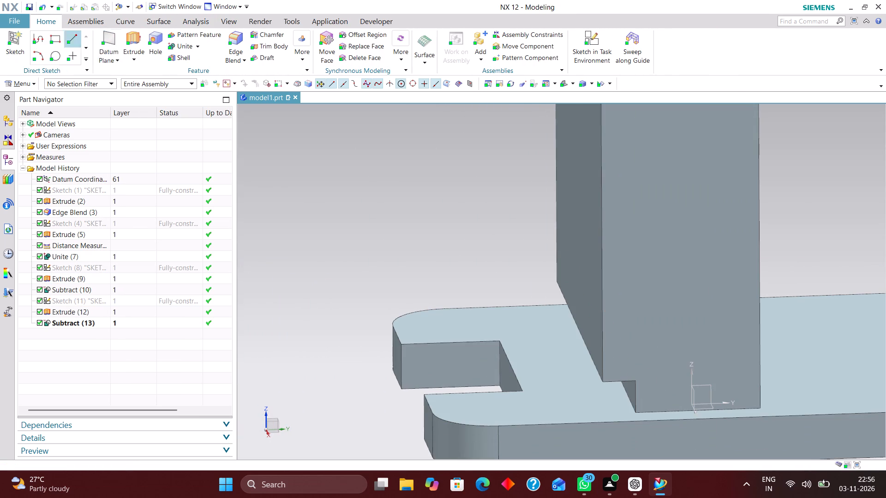
pyautogui.click(562, 83)
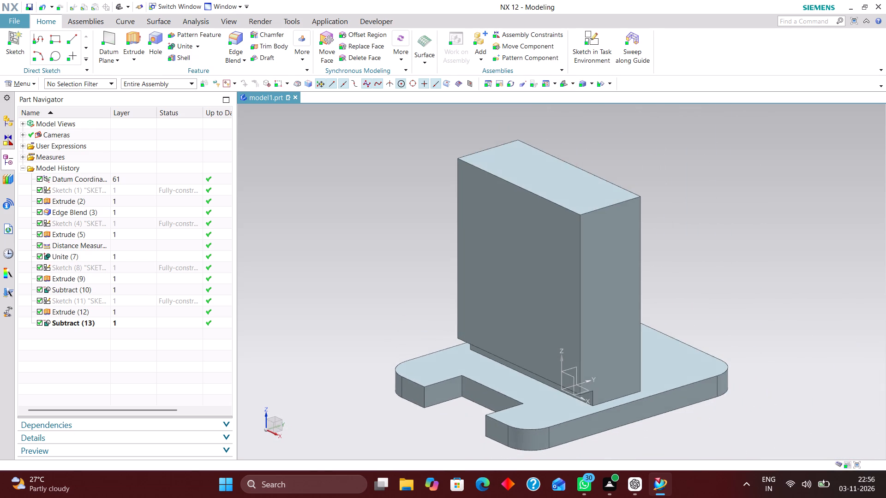
pyautogui.scroll(2, 559, 395)
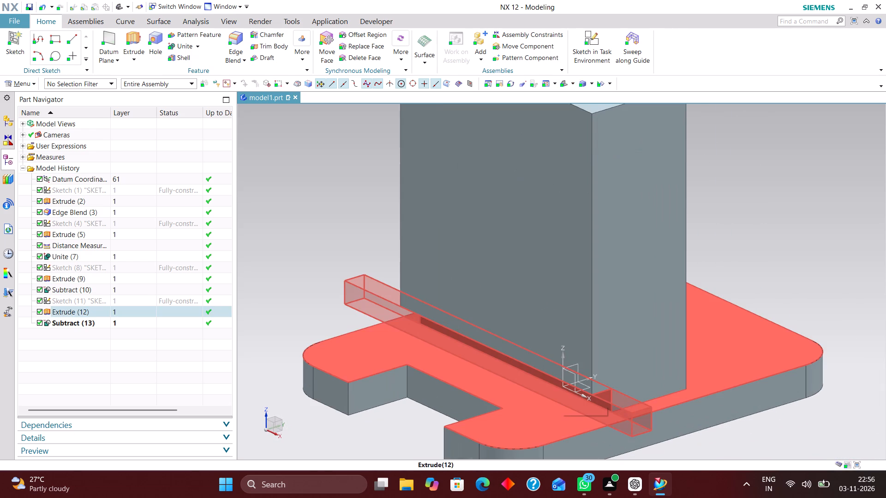
pyautogui.scroll(-2, 635, 379)
pyautogui.scroll(1, 641, 214)
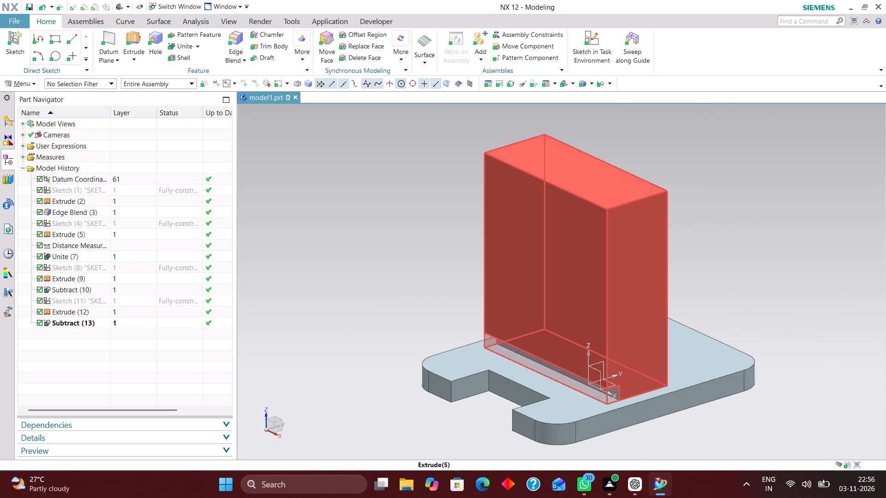
pyautogui.scroll(-1, 635, 279)
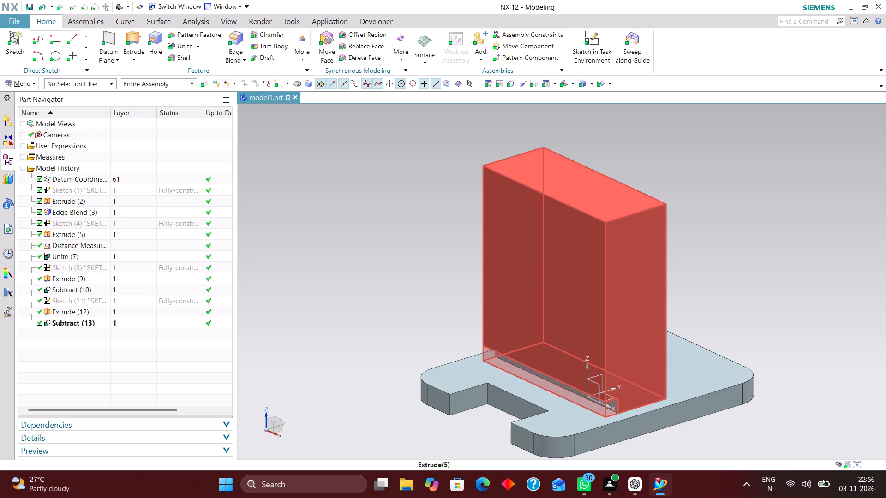
# Examine the upright and its foot groove from several angles.
pyautogui.scroll(-1, 681, 249)
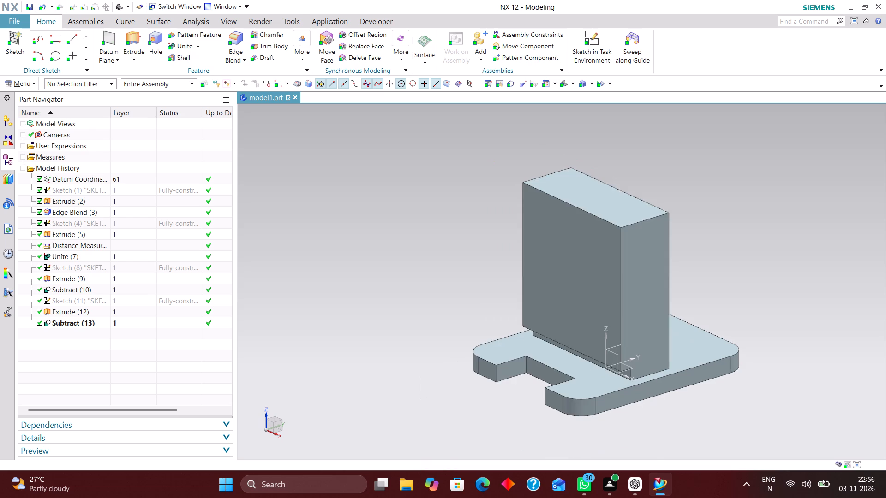
pyautogui.scroll(2, 656, 285)
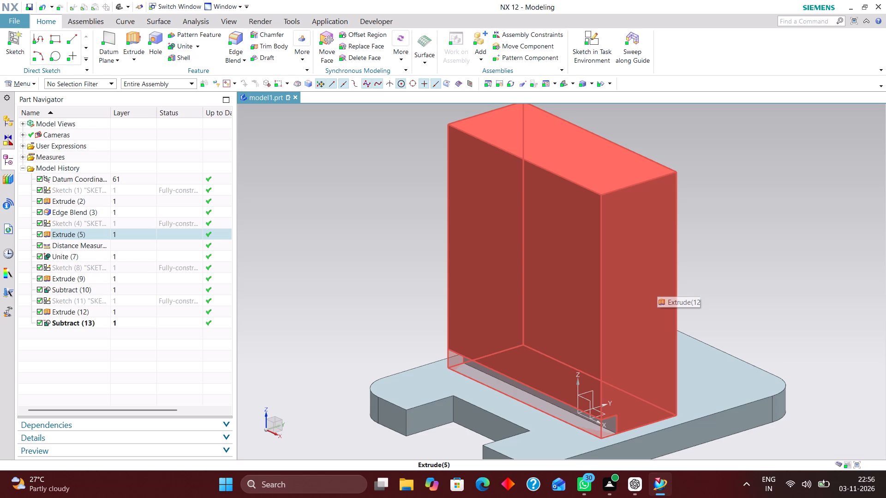
pyautogui.scroll(-3, 539, 339)
pyautogui.scroll(2, 523, 344)
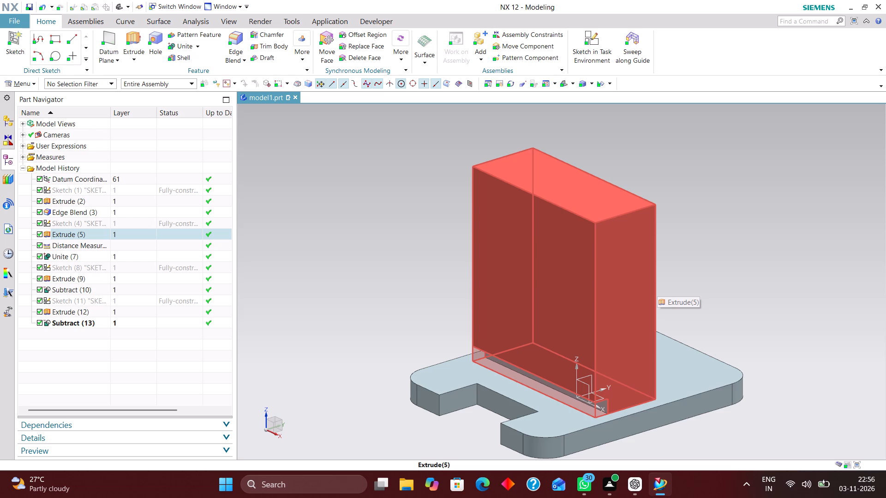
pyautogui.scroll(-3, 436, 229)
pyautogui.scroll(3, 522, 255)
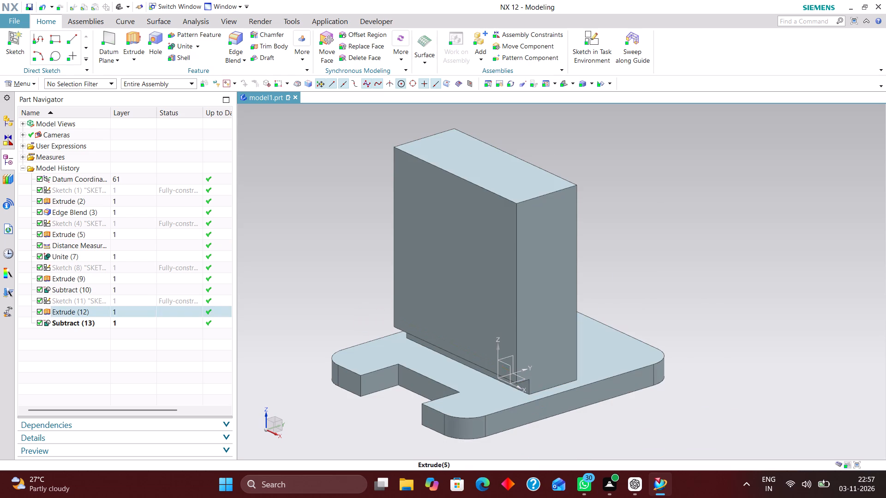
pyautogui.moveTo(595, 338); pyautogui.dragTo(578, 330, button='middle')
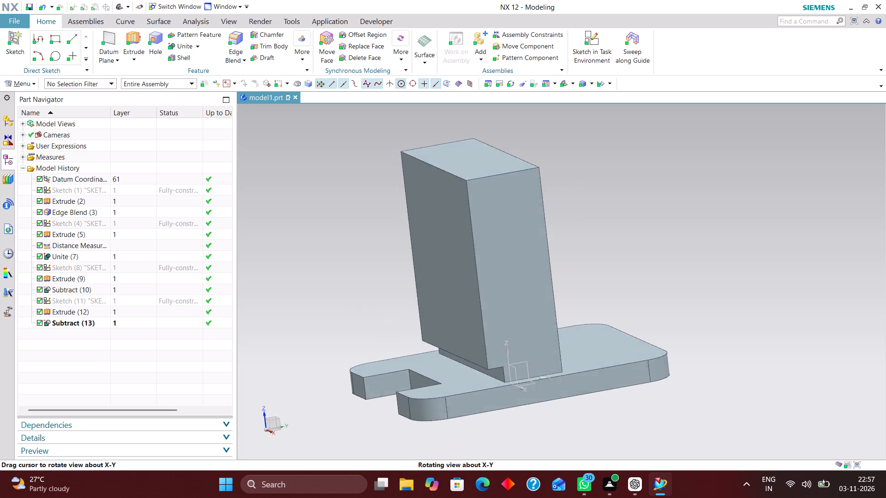
pyautogui.moveTo(578, 330); pyautogui.dragTo(577, 337, button='middle')
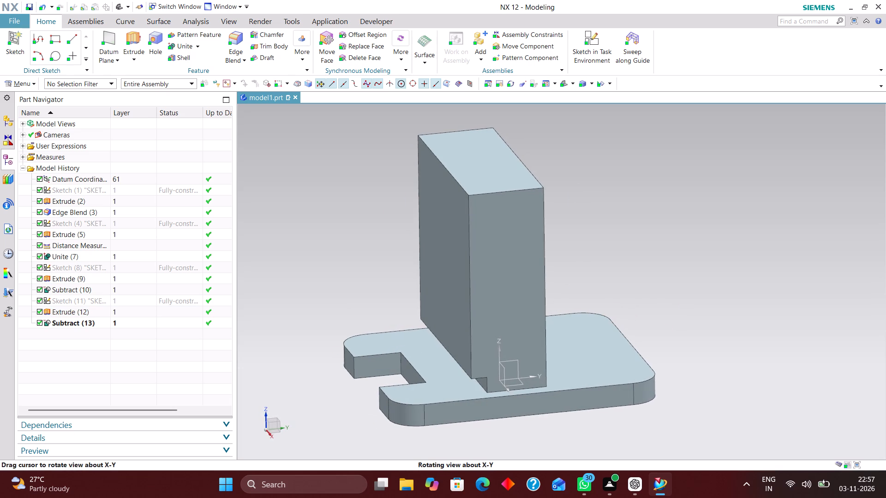
pyautogui.moveTo(577, 337); pyautogui.dragTo(590, 346, button='middle')
pyautogui.scroll(1, 603, 344)
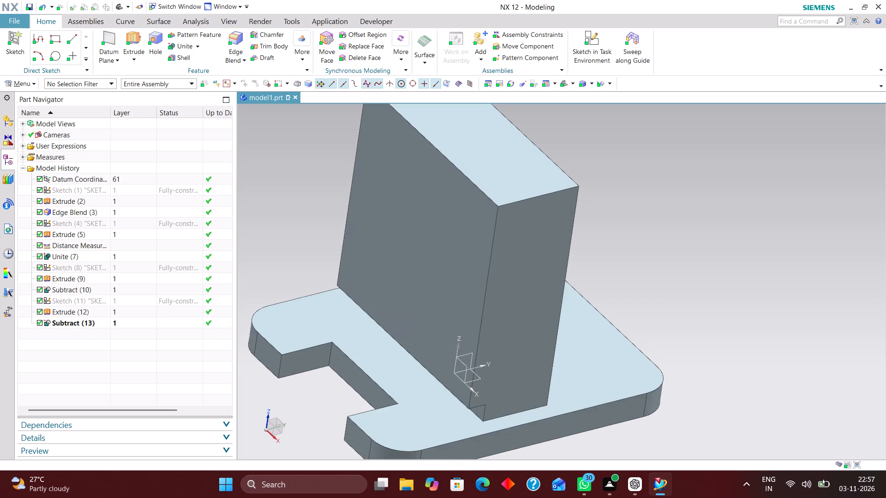
pyautogui.scroll(-3, 713, 333)
pyautogui.scroll(2, 704, 325)
pyautogui.moveTo(706, 311); pyautogui.dragTo(702, 293, button='middle')
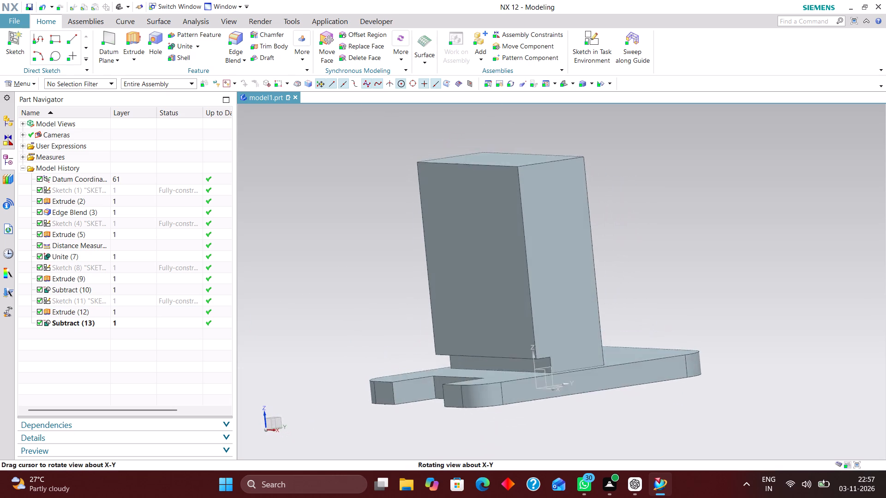
pyautogui.moveTo(702, 293); pyautogui.dragTo(701, 297, button='middle')
pyautogui.scroll(1, 701, 296)
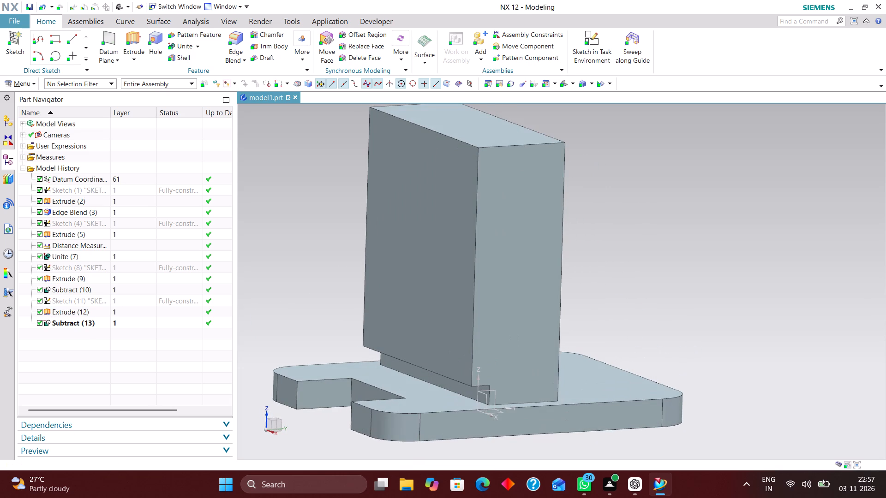
# Measure the simple distance from the upright's top face to the upper face of the foot groove.
pyautogui.click(195, 23)
pyautogui.click(20, 44)
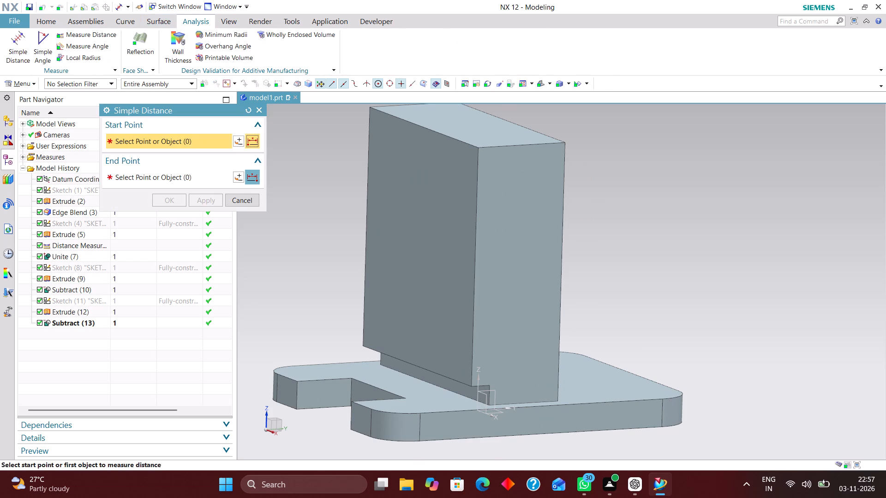
pyautogui.click(464, 130)
pyautogui.moveTo(482, 350); pyautogui.dragTo(481, 320, button='middle')
pyautogui.scroll(6, 453, 328)
pyautogui.click(453, 293)
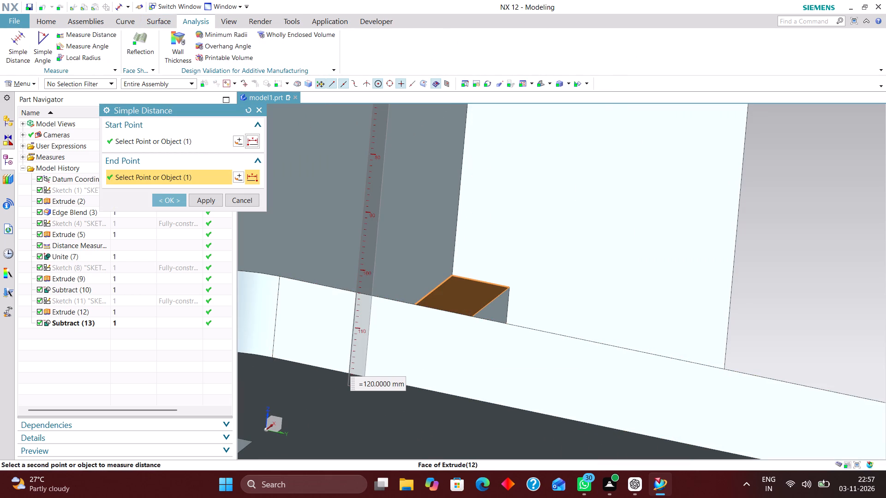
pyautogui.moveTo(435, 238); pyautogui.dragTo(437, 258, button='middle')
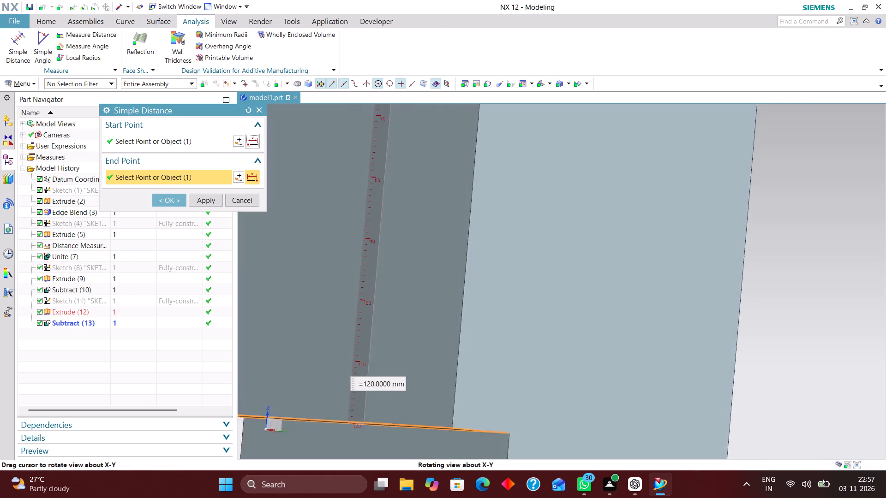
pyautogui.moveTo(437, 258); pyautogui.dragTo(424, 253, button='middle')
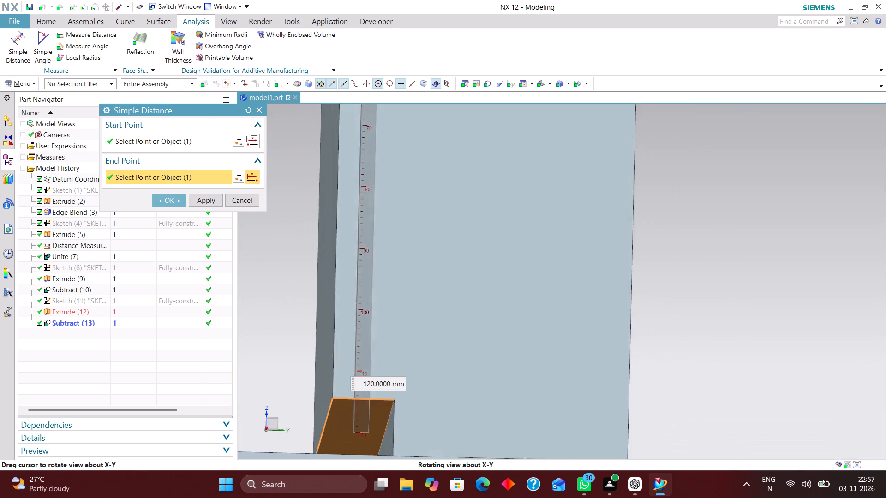
pyautogui.click(243, 200)
# Start a 6 mm radius edge blend on the upright's short top edge and the short overhang edge above the groove at the same end.
pyautogui.scroll(-4, 529, 287)
pyautogui.moveTo(526, 266); pyautogui.dragTo(540, 283, button='middle')
pyautogui.click(49, 18)
pyautogui.scroll(-2, 446, 315)
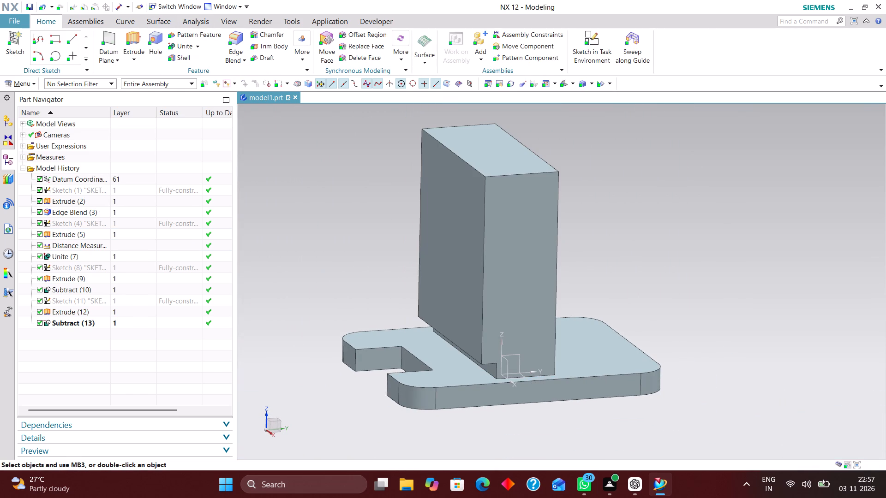
pyautogui.click(238, 35)
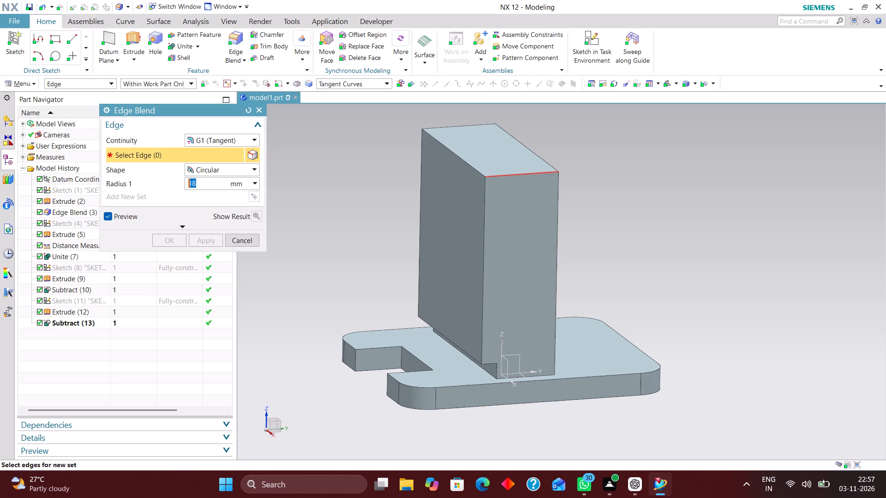
pyautogui.click(520, 171)
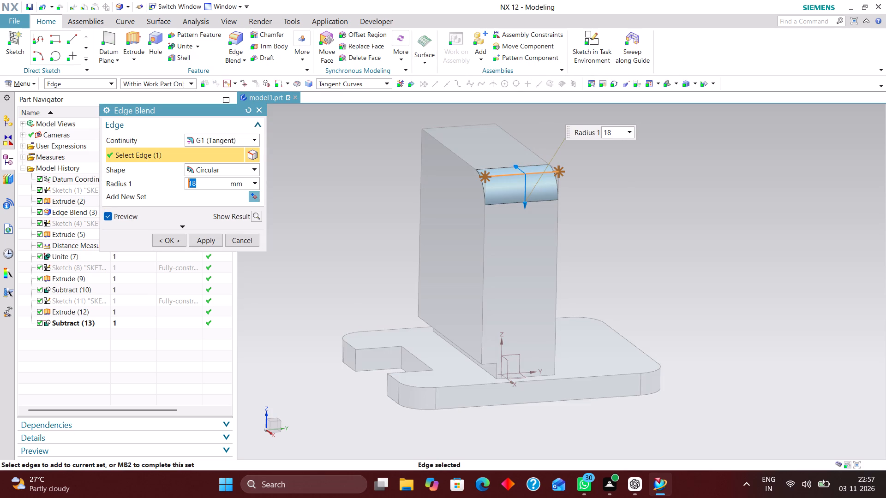
pyautogui.press('6')
pyautogui.press('Return')
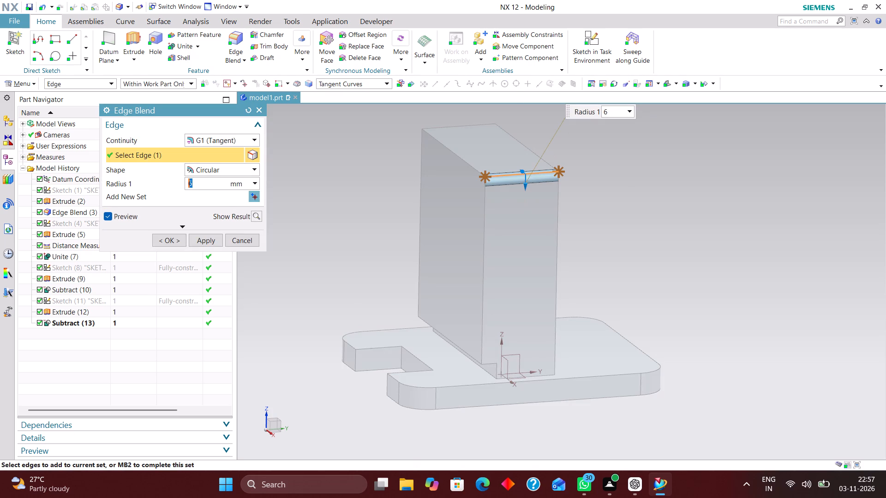
pyautogui.scroll(5, 486, 363)
pyautogui.click(490, 368)
pyautogui.scroll(-3, 560, 342)
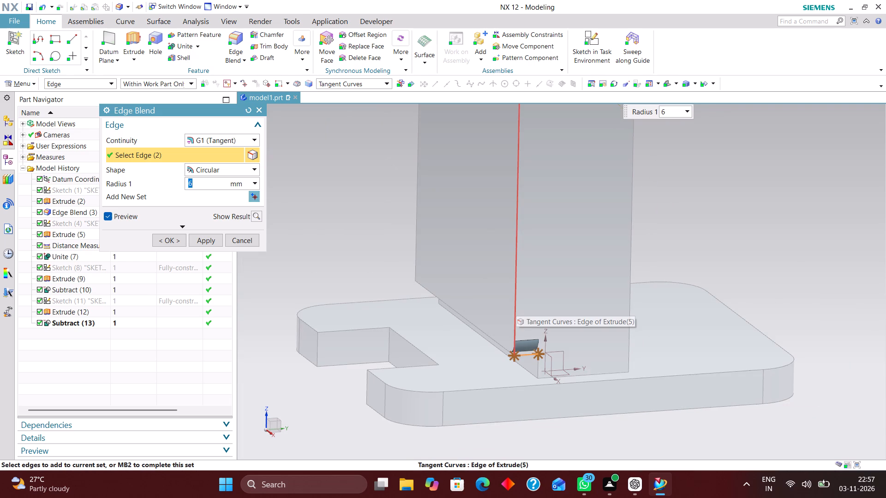
# Add the matching short overhang edge and short top edge at the upright's opposite end to the 6 mm blend and create it.
pyautogui.scroll(-3, 536, 308)
pyautogui.moveTo(534, 290); pyautogui.dragTo(570, 290, button='middle')
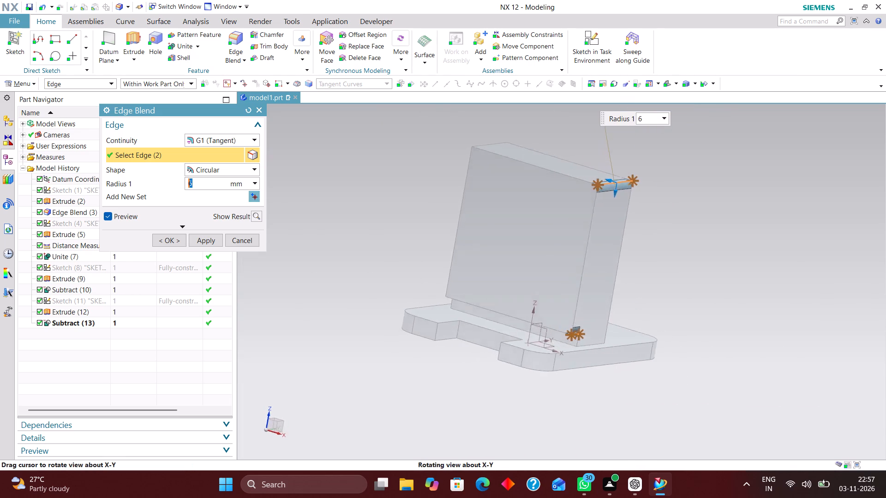
pyautogui.moveTo(570, 290); pyautogui.dragTo(624, 298, button='middle')
pyautogui.scroll(1, 624, 298)
pyautogui.scroll(4, 501, 311)
pyautogui.click(485, 318)
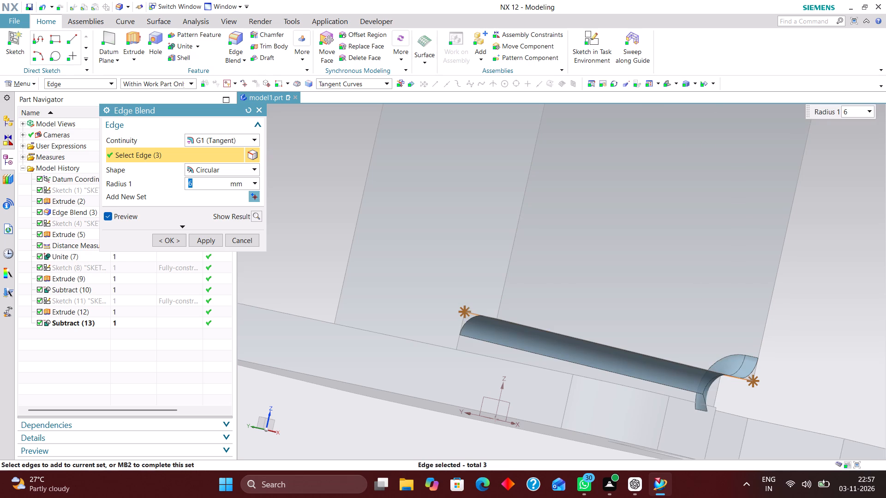
pyautogui.keyDown('shift'); pyautogui.click(499, 328); pyautogui.keyUp('shift')
pyautogui.keyDown('shift'); pyautogui.click(482, 318); pyautogui.keyUp('shift')
pyautogui.click(475, 313)
pyautogui.scroll(-2, 528, 337)
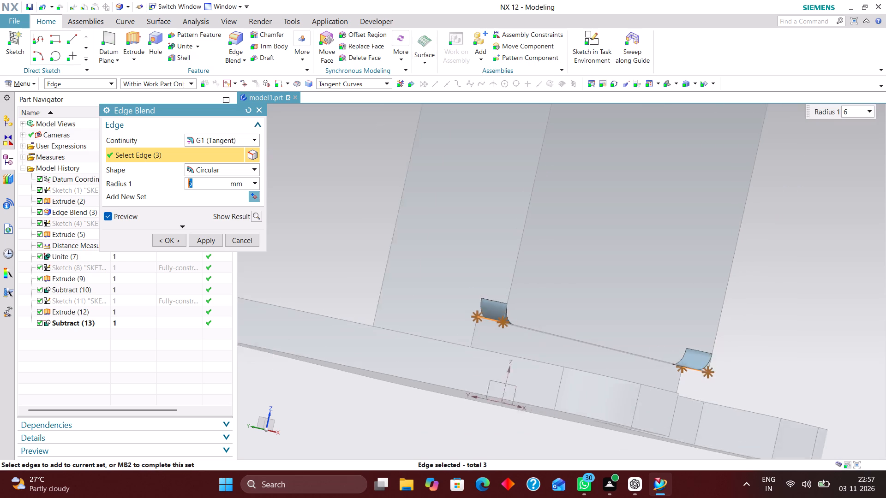
pyautogui.scroll(-3, 527, 338)
pyautogui.moveTo(554, 175); pyautogui.dragTo(549, 209, button='middle')
pyautogui.scroll(1, 551, 199)
pyautogui.scroll(3, 549, 245)
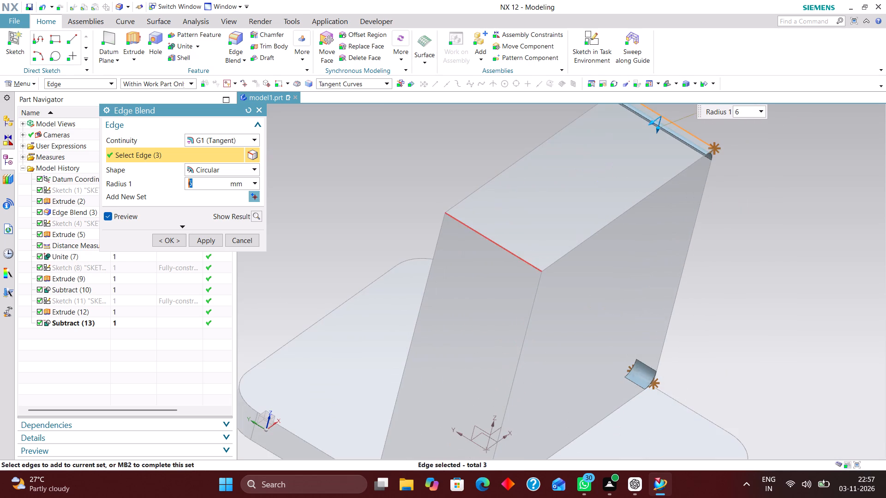
pyautogui.click(527, 259)
pyautogui.scroll(-3, 587, 252)
pyautogui.moveTo(655, 263); pyautogui.dragTo(555, 297, button='middle')
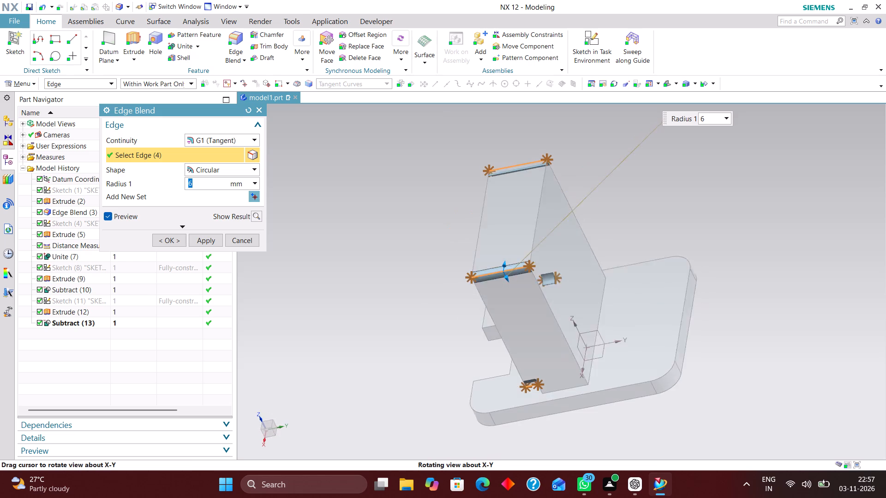
pyautogui.moveTo(555, 297); pyautogui.dragTo(568, 292, button='middle')
pyautogui.click(179, 240)
# Examine the blended upright in a side view and a standard 3D view.
pyautogui.moveTo(816, 257); pyautogui.dragTo(729, 258, button='right')
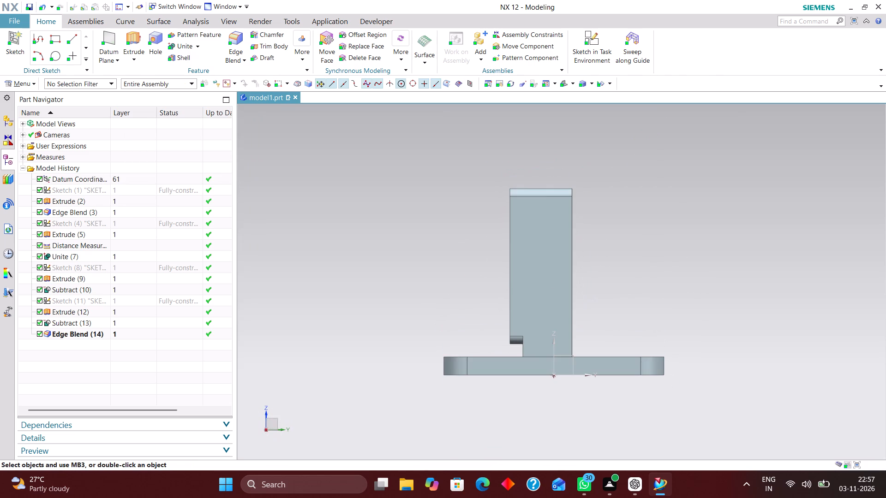
pyautogui.scroll(2, 537, 327)
pyautogui.scroll(-1, 660, 268)
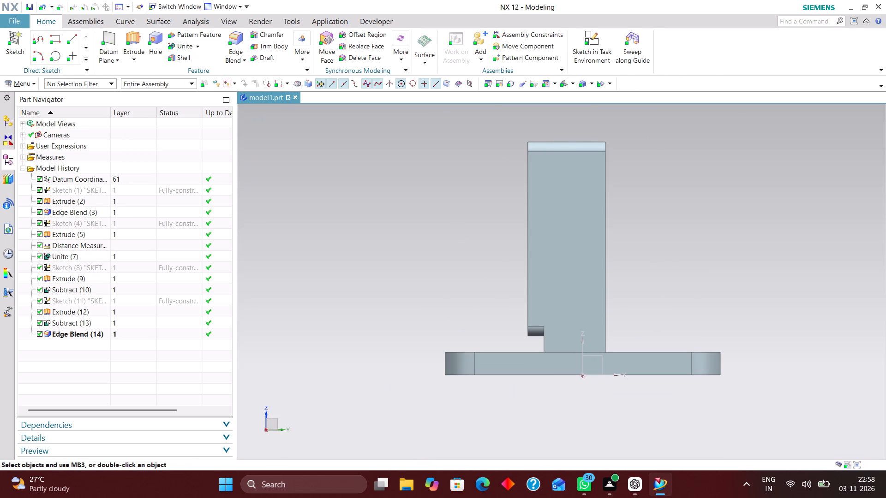
pyautogui.scroll(-3, 667, 273)
pyautogui.moveTo(690, 258); pyautogui.dragTo(714, 276, button='middle')
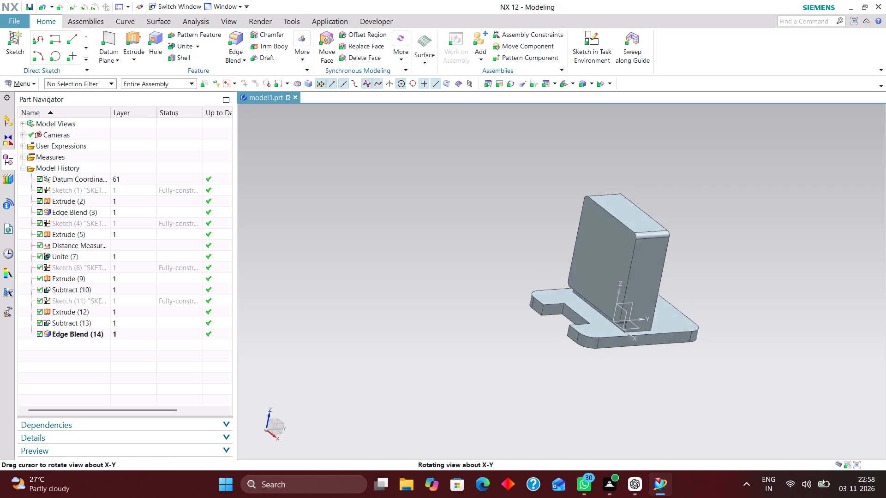
pyautogui.moveTo(714, 276); pyautogui.dragTo(717, 273, button='middle')
pyautogui.scroll(3, 681, 220)
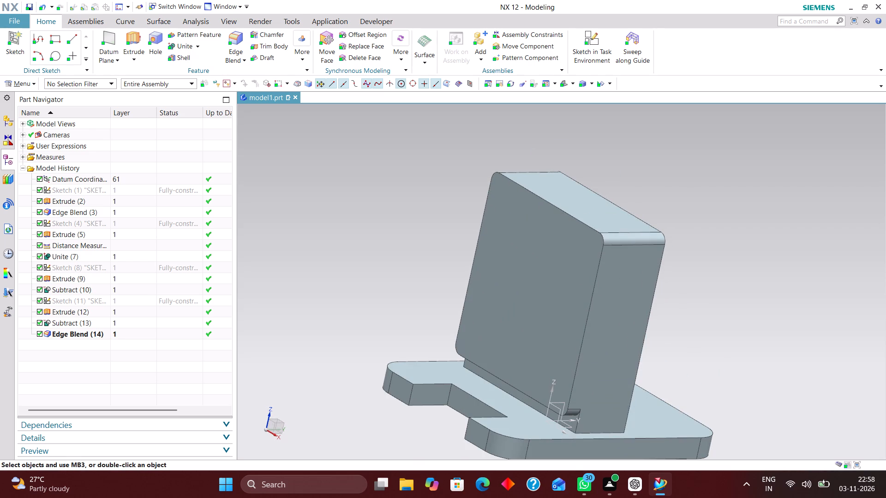
pyautogui.click(563, 83)
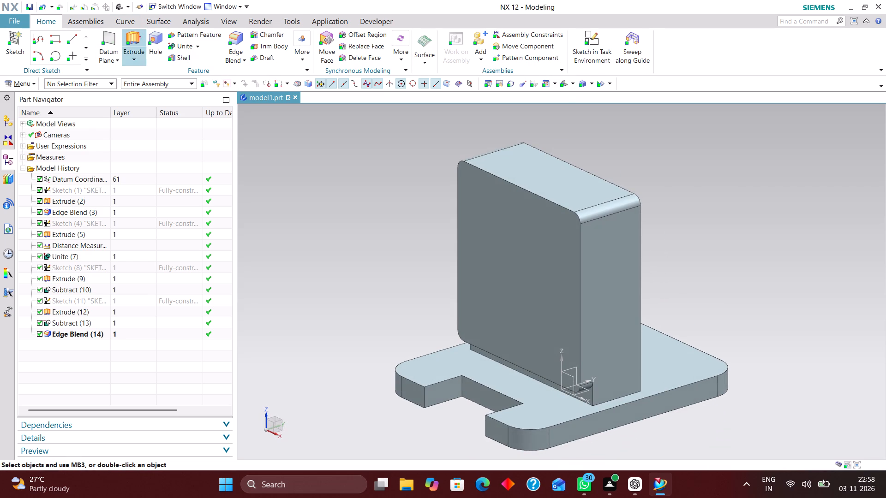
# Create a new sketch in the sketch task environment on the XZ plane of the datum coordinate system.
pyautogui.click(593, 35)
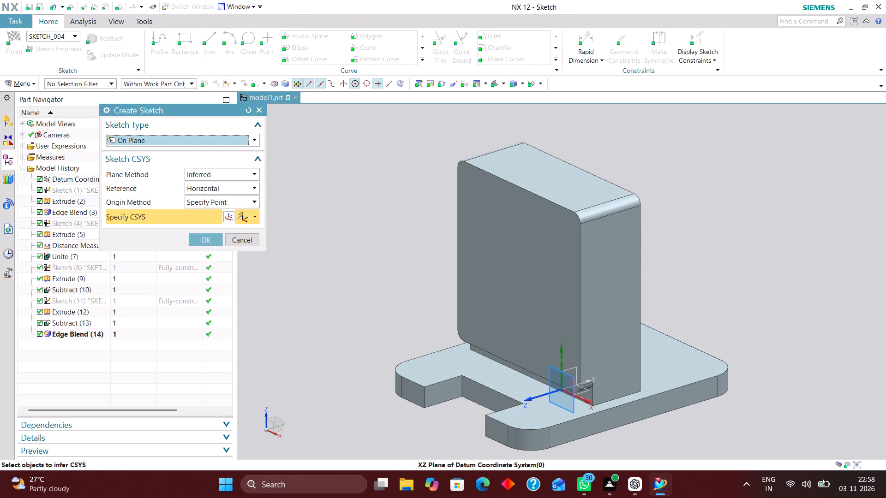
pyautogui.click(572, 377)
pyautogui.click(220, 238)
# Sketch a circle within the upright's front outline, centred above the sketch origin.
pyautogui.scroll(-3, 466, 289)
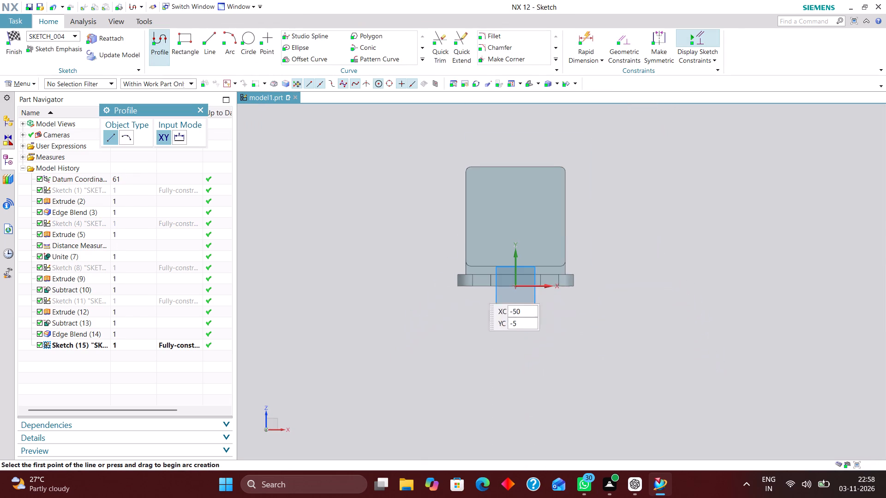
pyautogui.scroll(2, 541, 187)
pyautogui.click(246, 35)
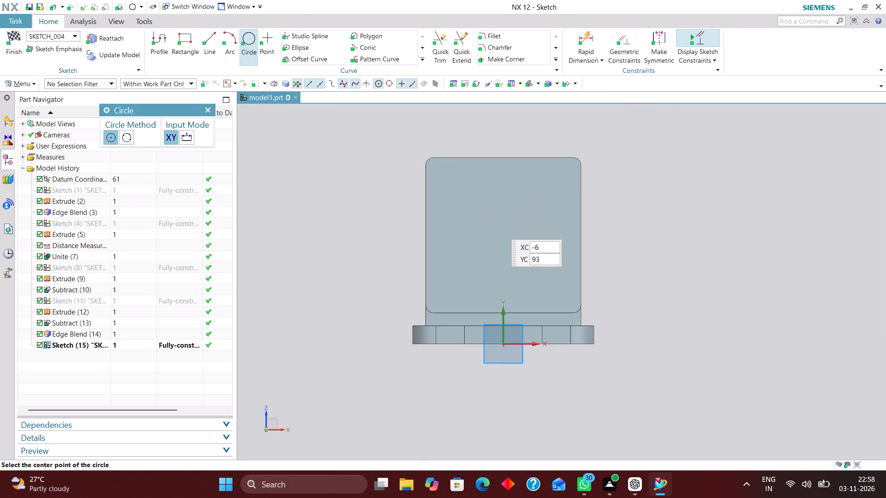
pyautogui.click(503, 225)
pyautogui.click(542, 265)
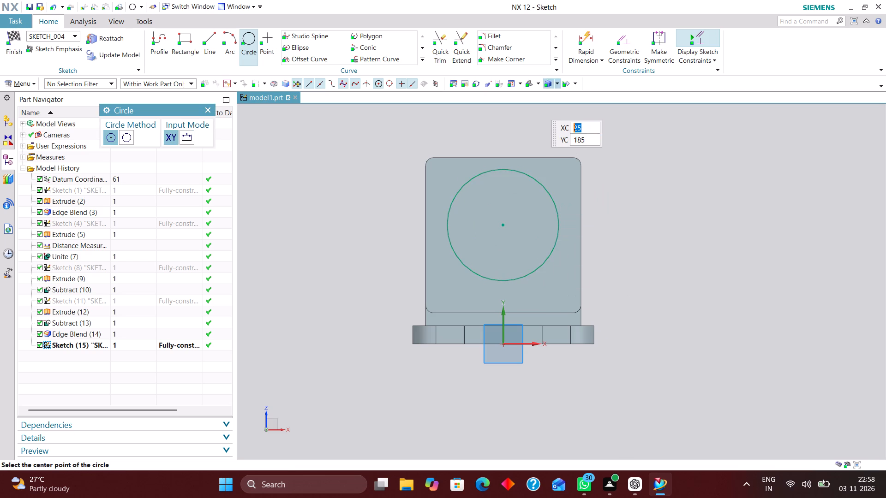
# Constrain the circle's centre point to lie on the sketch's vertical axis with a Point on Curve constraint.
pyautogui.click(617, 37)
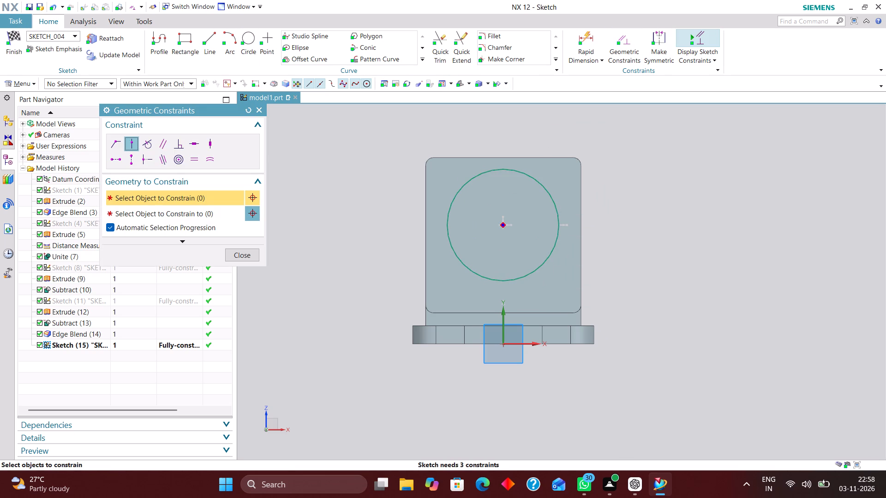
pyautogui.click(502, 224)
pyautogui.click(502, 320)
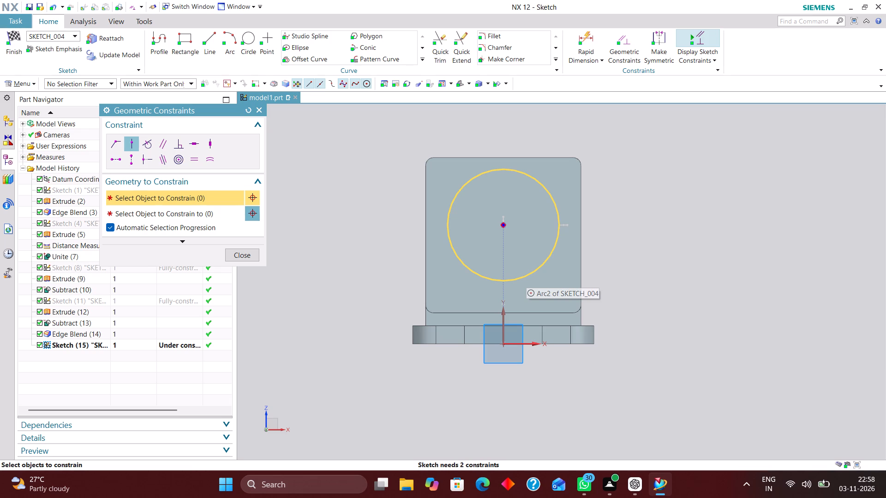
# Dimension the circle's centre 95 mm above the sketch's horizontal axis.
pyautogui.click(590, 34)
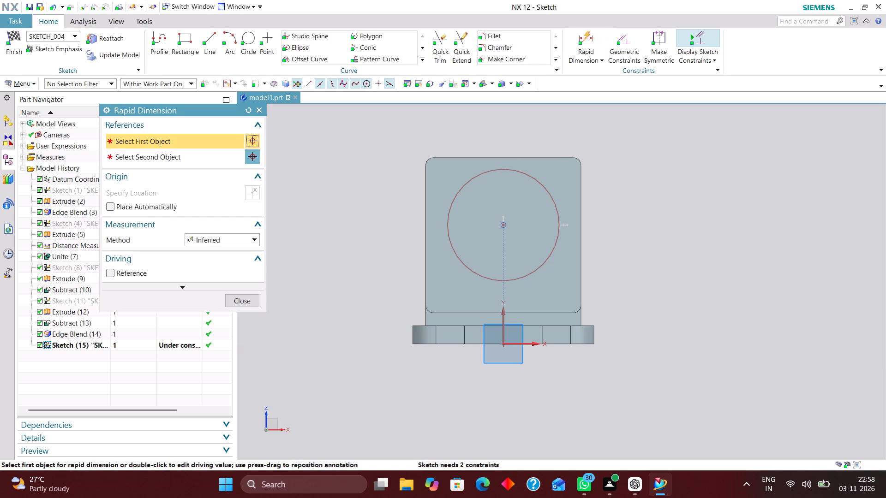
pyautogui.click(523, 344)
pyautogui.click(504, 224)
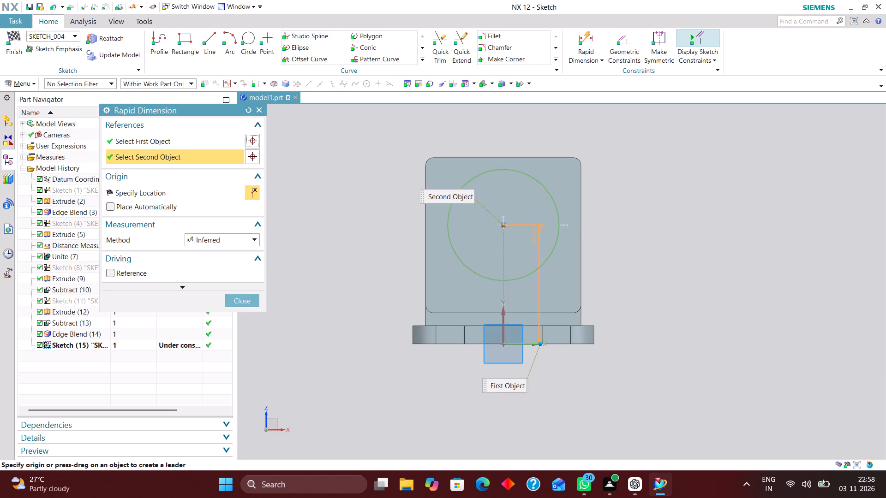
pyautogui.click(693, 285)
pyautogui.write('95')
pyautogui.press('Return')
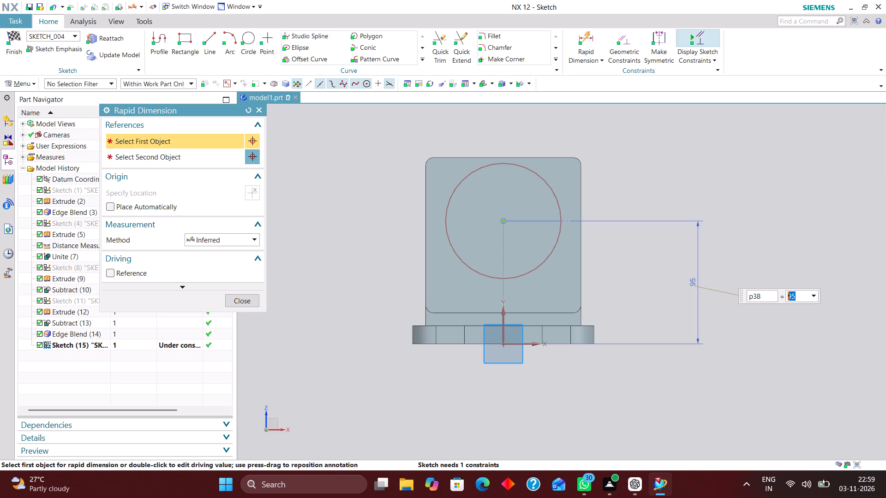
# Add a diametral dimension of 100 mm to the circle and finish the sketch.
pyautogui.click(589, 28)
pyautogui.click(249, 245)
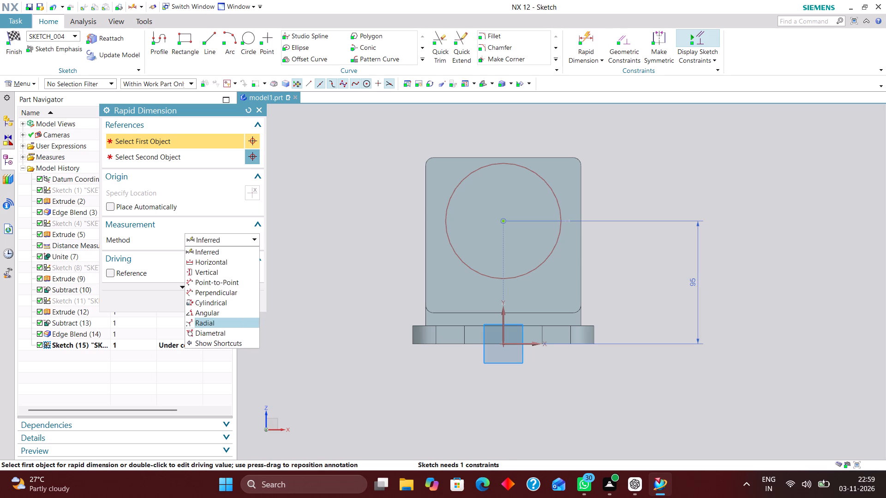
pyautogui.click(227, 332)
pyautogui.click(551, 190)
pyautogui.click(623, 162)
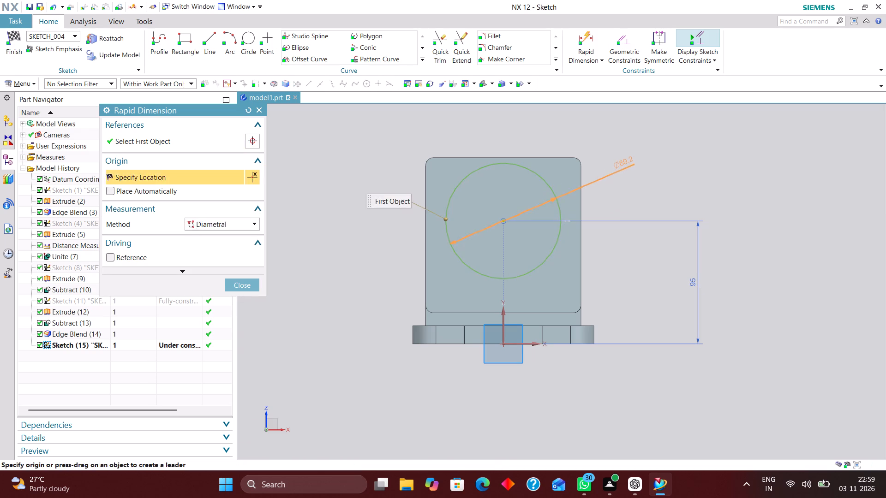
pyautogui.write('100')
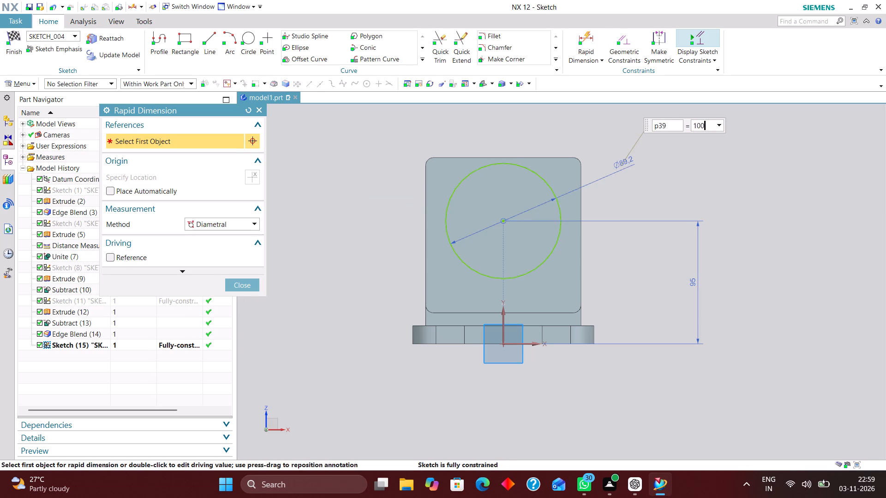
pyautogui.press('Return')
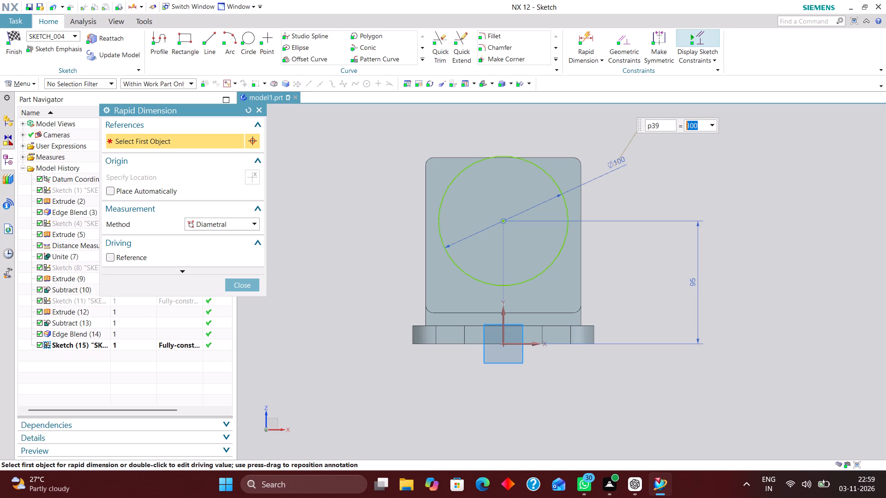
pyautogui.click(247, 286)
pyautogui.click(10, 37)
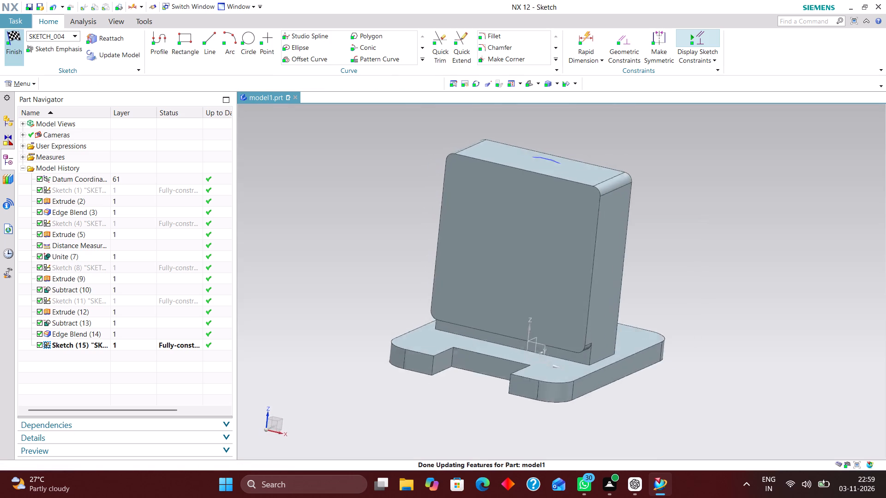
# Edit the section sketch of the upright's extrusion, setting the rectangle's height to 140 mm, and update the extrusion.
pyautogui.doubleClick(591, 234)
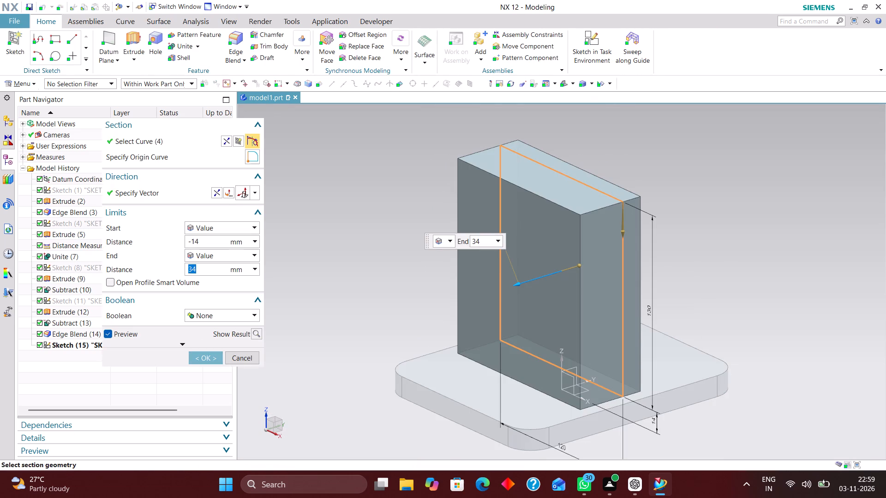
pyautogui.click(241, 141)
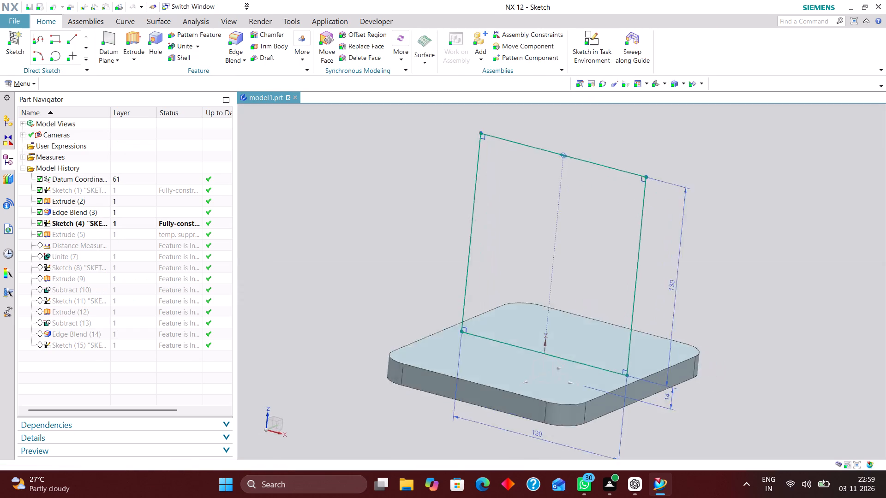
pyautogui.doubleClick(670, 231)
pyautogui.moveTo(640, 282); pyautogui.dragTo(587, 285)
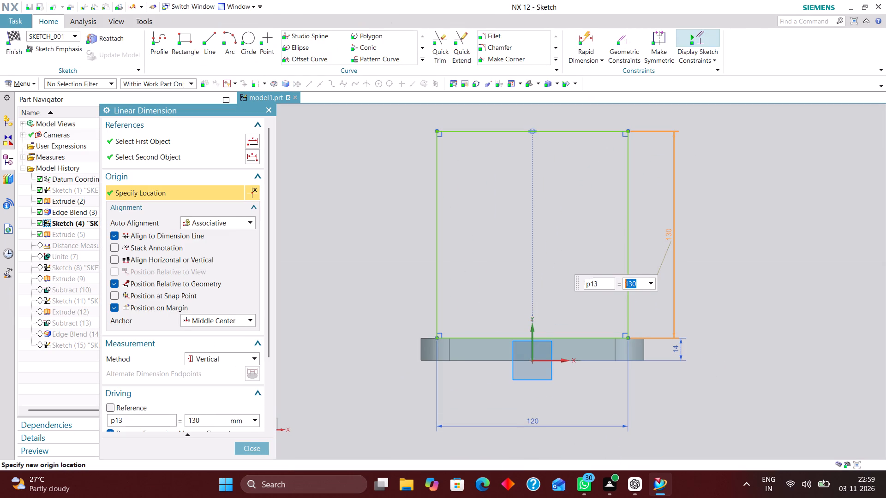
pyautogui.write('140')
pyautogui.press('Return')
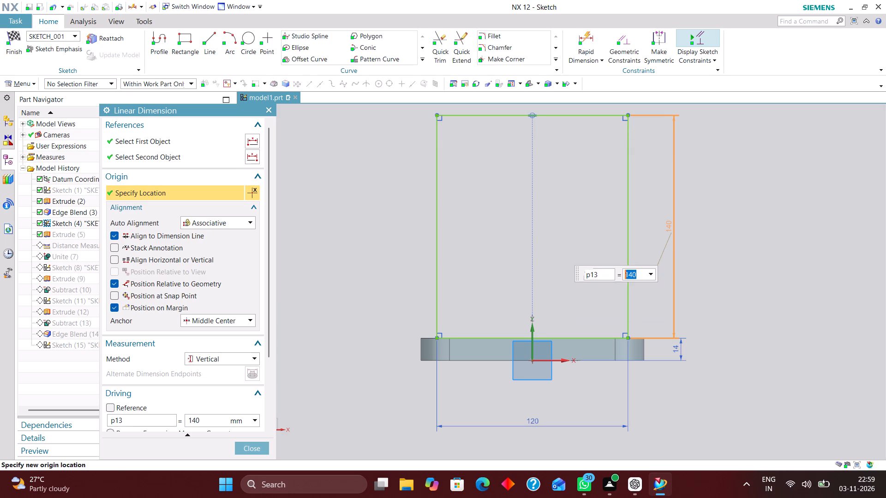
pyautogui.click(257, 448)
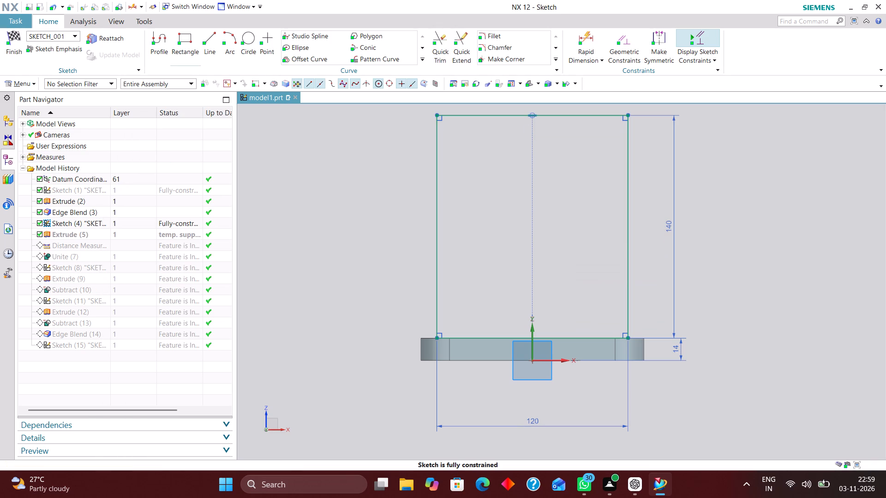
pyautogui.click(14, 34)
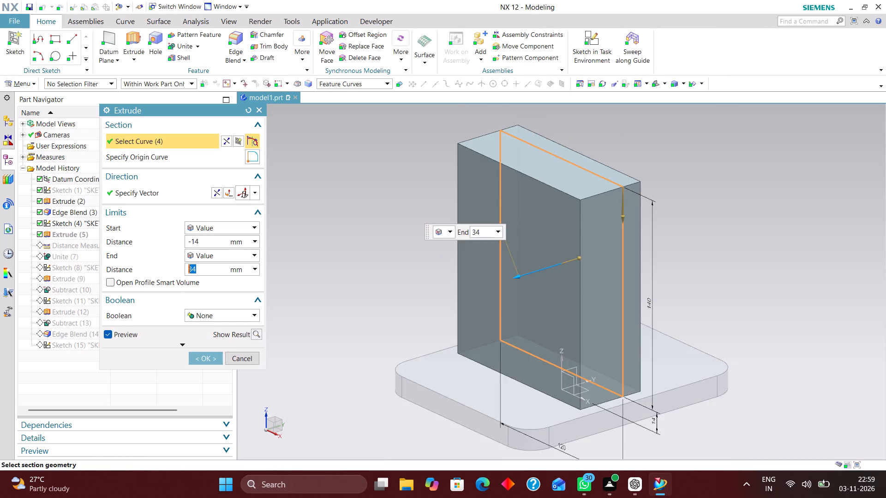
pyautogui.scroll(-2, 496, 243)
pyautogui.click(204, 356)
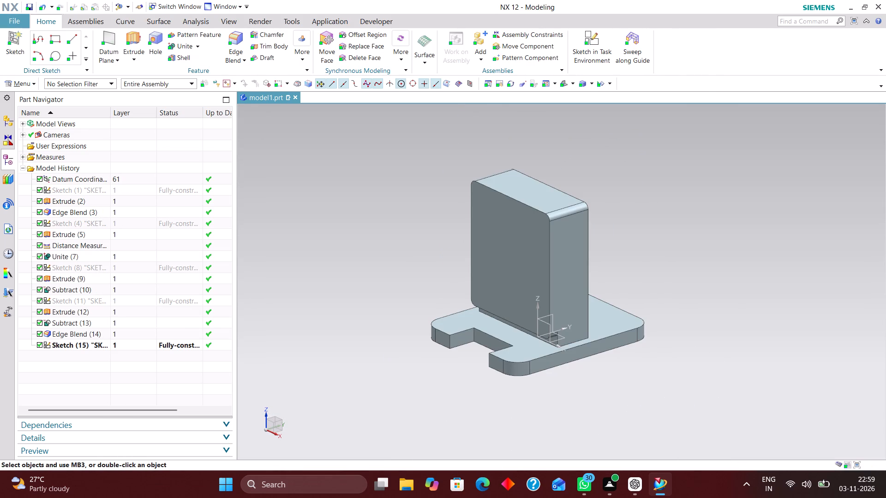
# Edit the foot groove sketch, Sketch (11), with rollback and set the groove profile's height to 20 mm.
pyautogui.click(140, 300)
pyautogui.rightClick(139, 299)
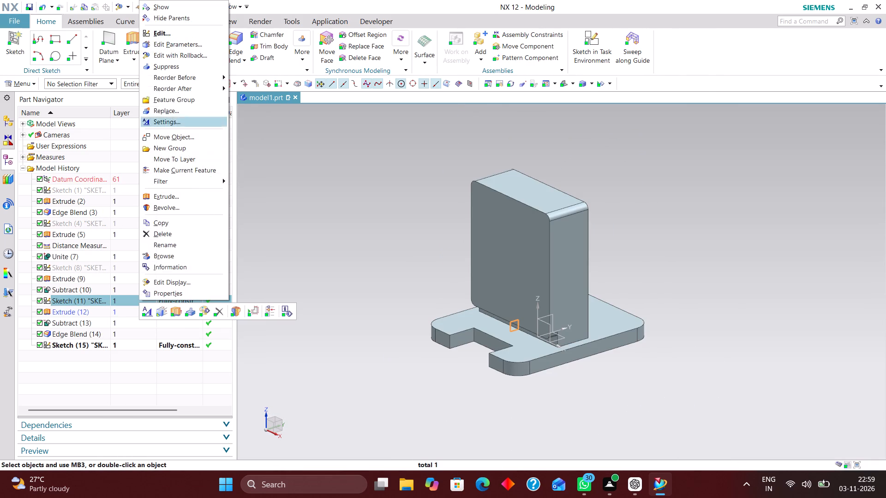
pyautogui.click(195, 57)
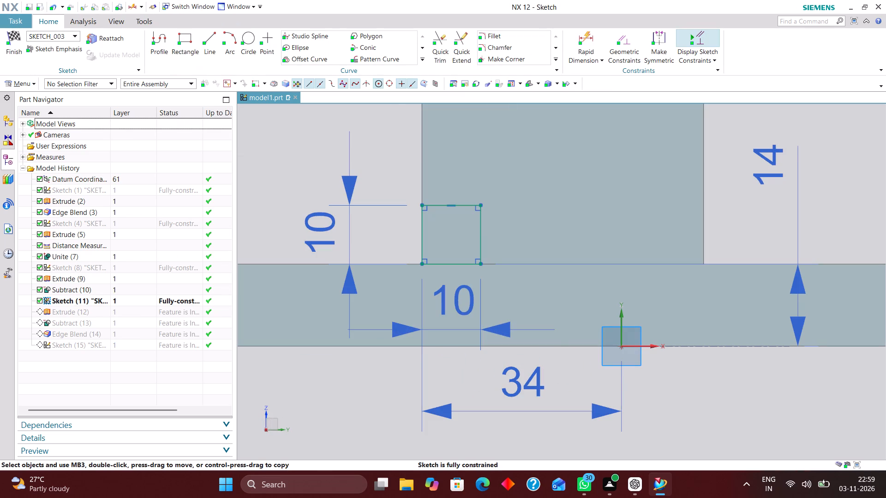
pyautogui.doubleClick(322, 233)
pyautogui.moveTo(416, 271); pyautogui.dragTo(391, 275)
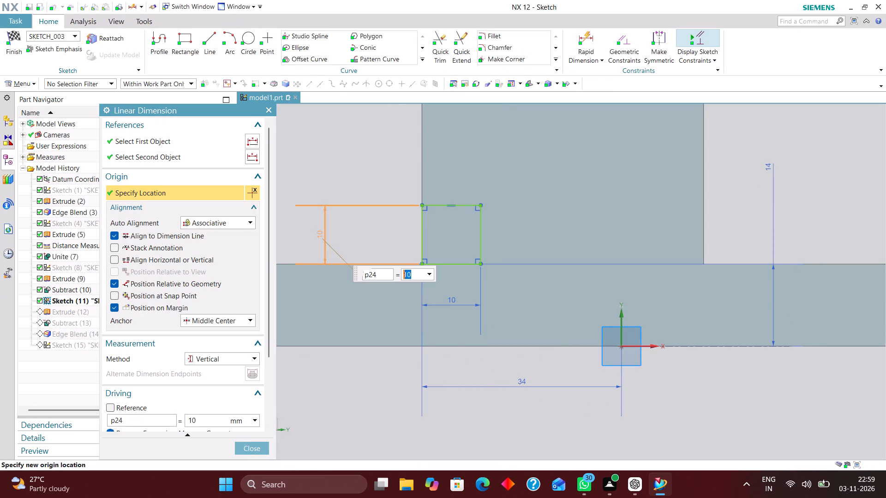
pyautogui.write('20')
pyautogui.press('Return')
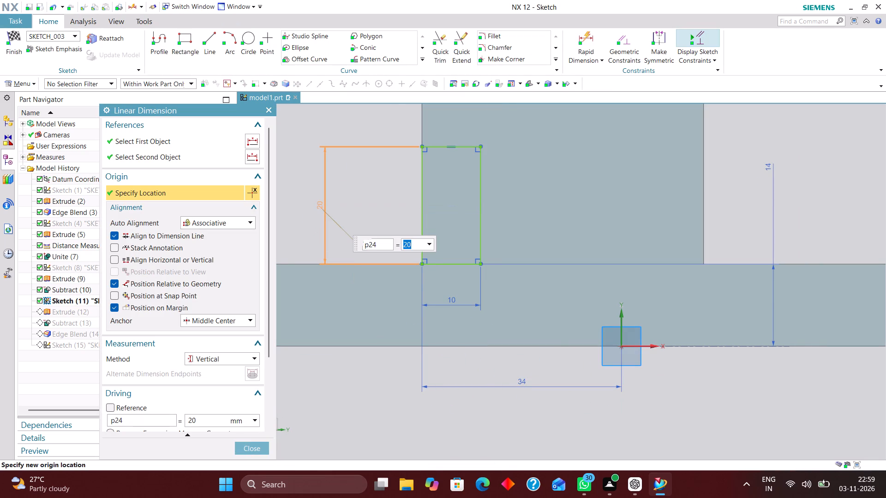
pyautogui.click(256, 447)
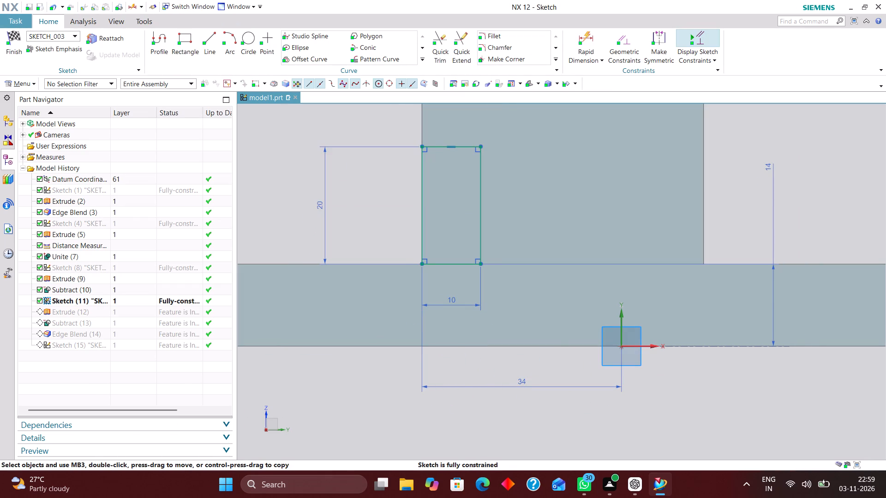
pyautogui.click(18, 40)
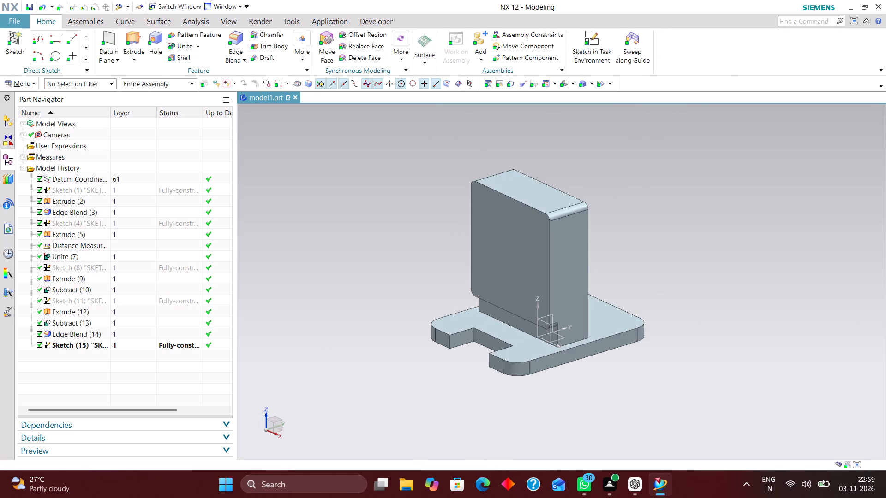
# Reopen the circle's sketch, Sketch (15), with rollback, set the circle's diameter to 90 mm and finish the sketch.
pyautogui.scroll(2, 622, 181)
pyautogui.scroll(-1, 635, 220)
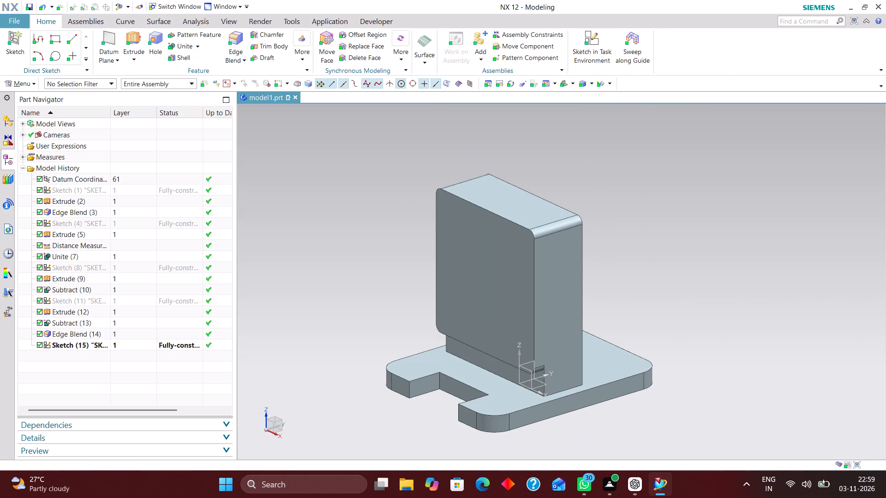
pyautogui.click(136, 344)
pyautogui.rightClick(136, 343)
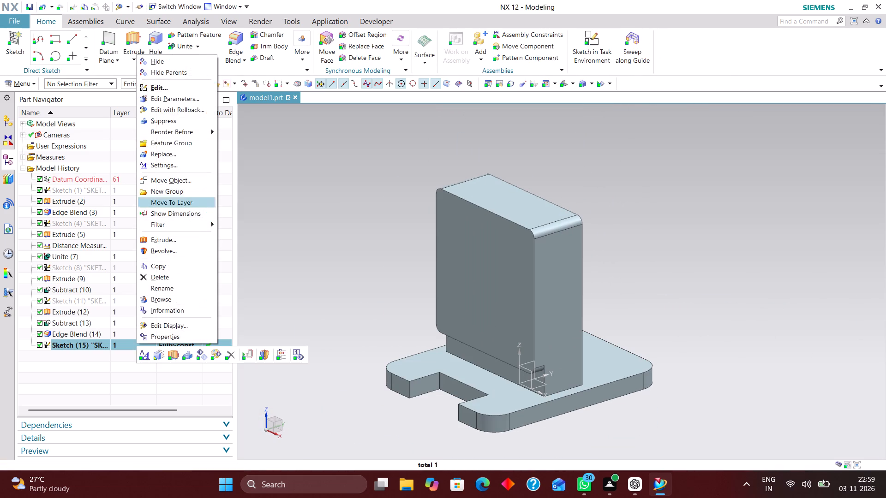
pyautogui.click(197, 110)
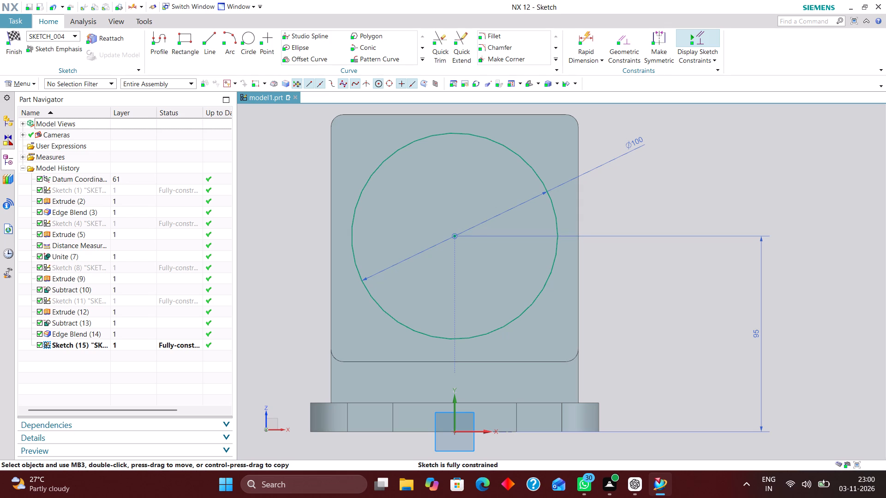
pyautogui.scroll(-1, 604, 225)
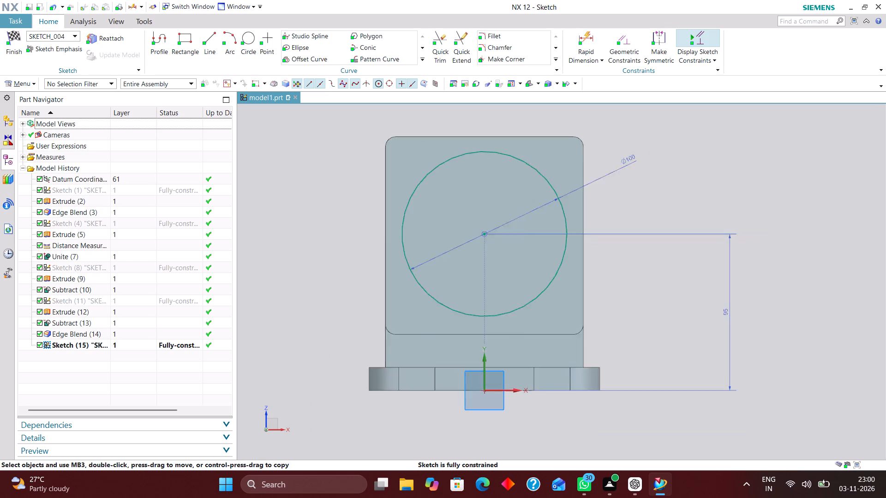
pyautogui.scroll(-2, 604, 225)
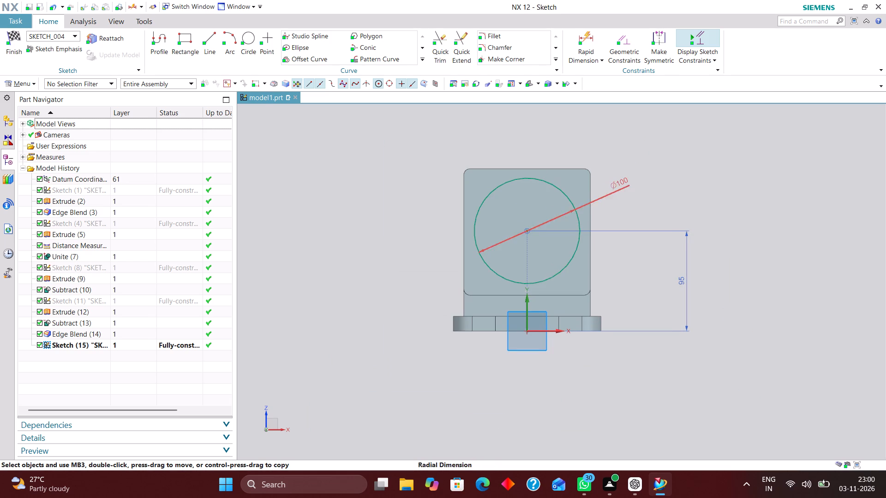
pyautogui.doubleClick(625, 180)
pyautogui.moveTo(576, 223); pyautogui.dragTo(516, 220)
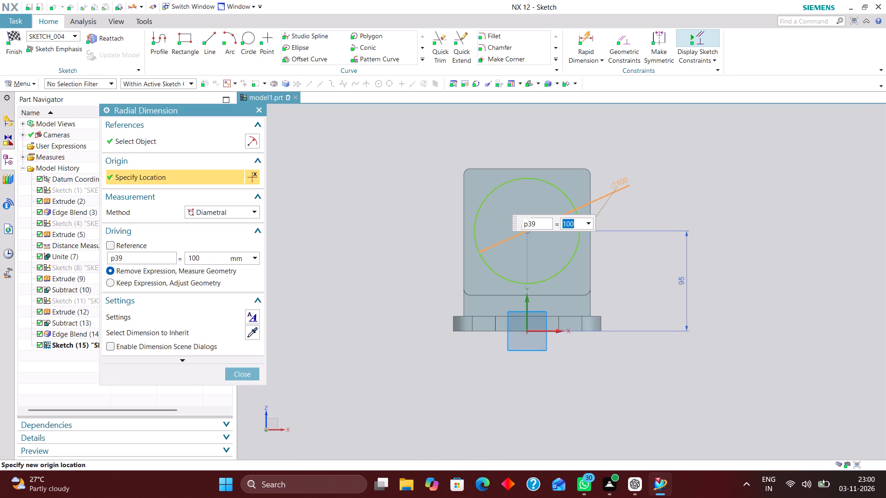
pyautogui.write('90')
pyautogui.press('Return')
pyautogui.click(247, 376)
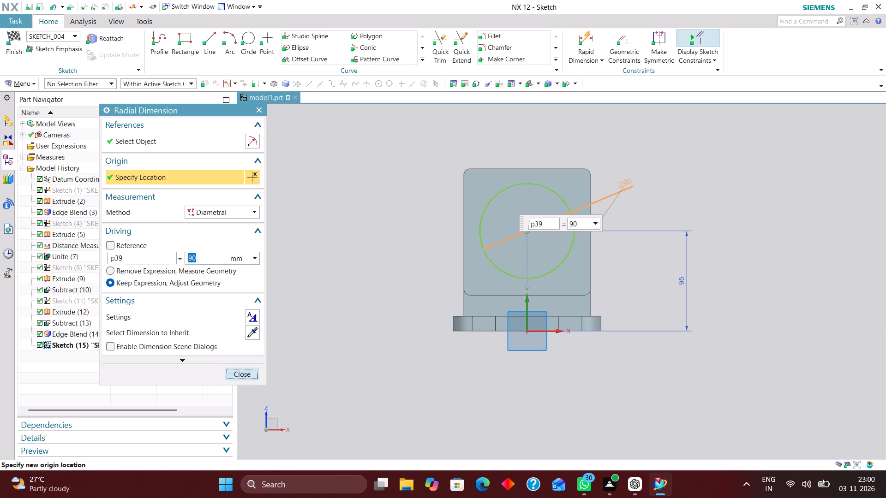
pyautogui.click(15, 36)
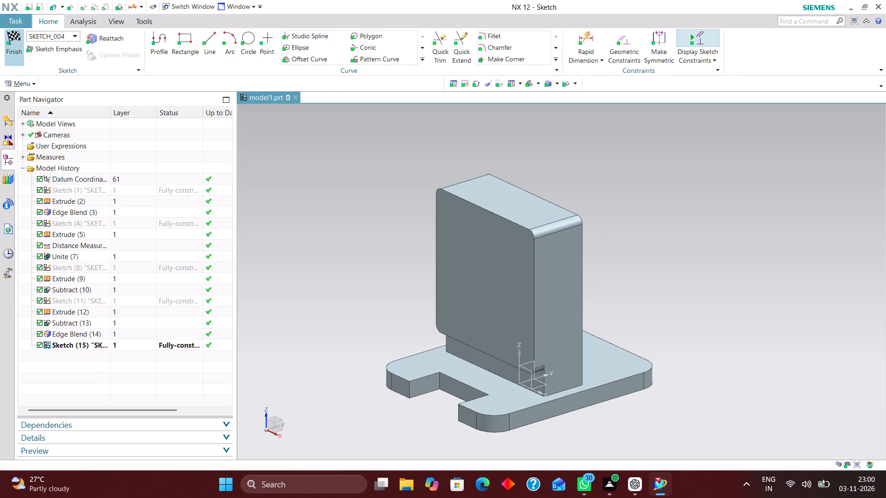
# Extrude the sketched circle with an 85 mm end distance, adjusting the start limit to about 4 mm from the sketch plane.
pyautogui.click(125, 39)
pyautogui.click(68, 343)
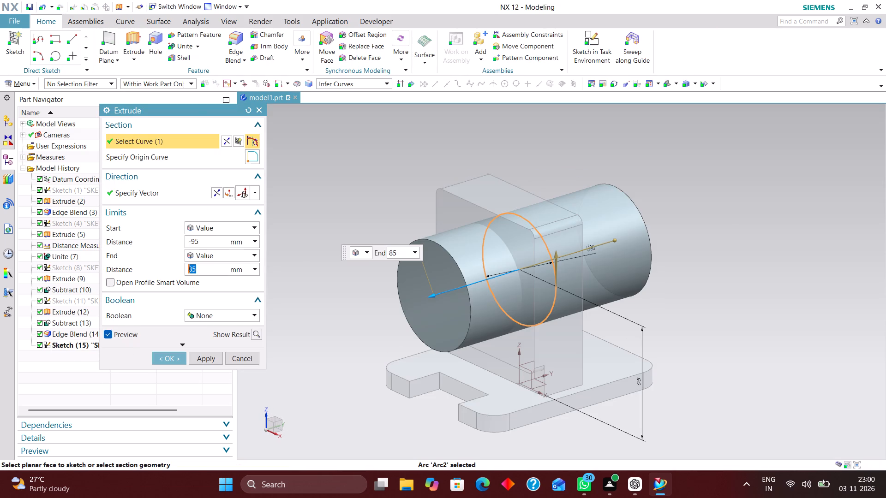
pyautogui.moveTo(678, 234); pyautogui.dragTo(656, 231, button='middle')
pyautogui.moveTo(762, 214); pyautogui.dragTo(658, 216, button='right')
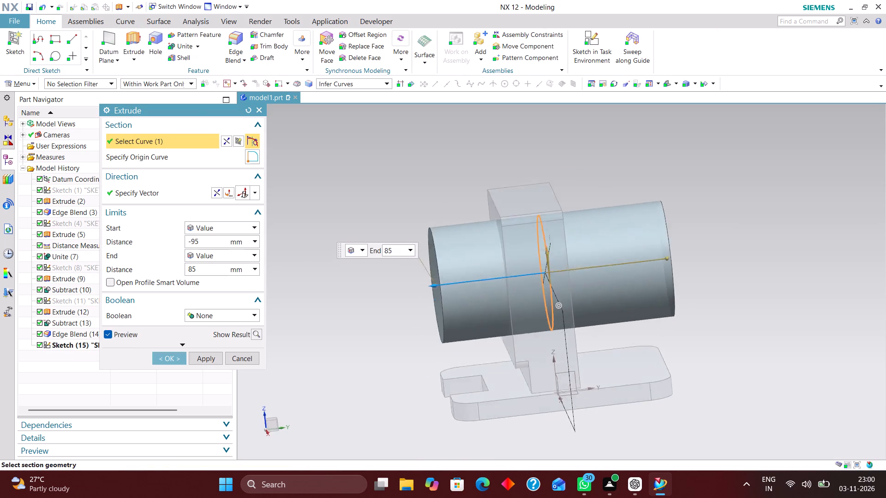
pyautogui.scroll(2, 471, 249)
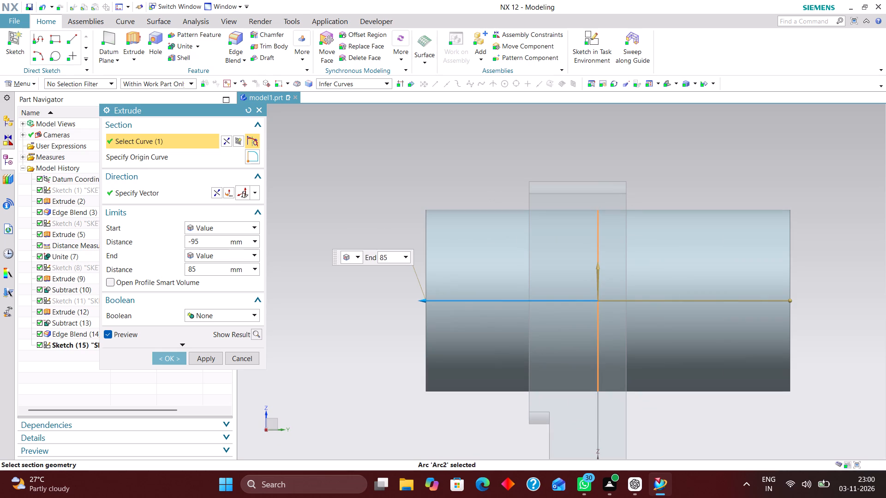
pyautogui.moveTo(794, 301); pyautogui.dragTo(569, 298)
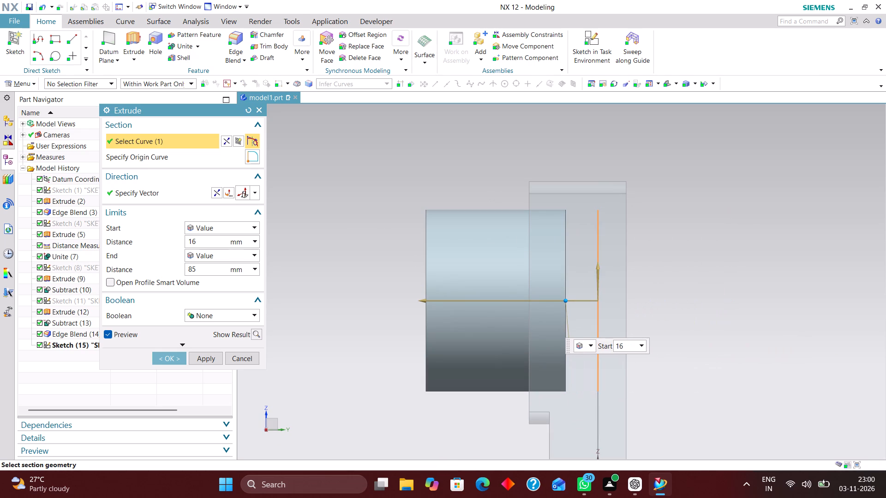
pyautogui.moveTo(569, 298); pyautogui.dragTo(565, 296)
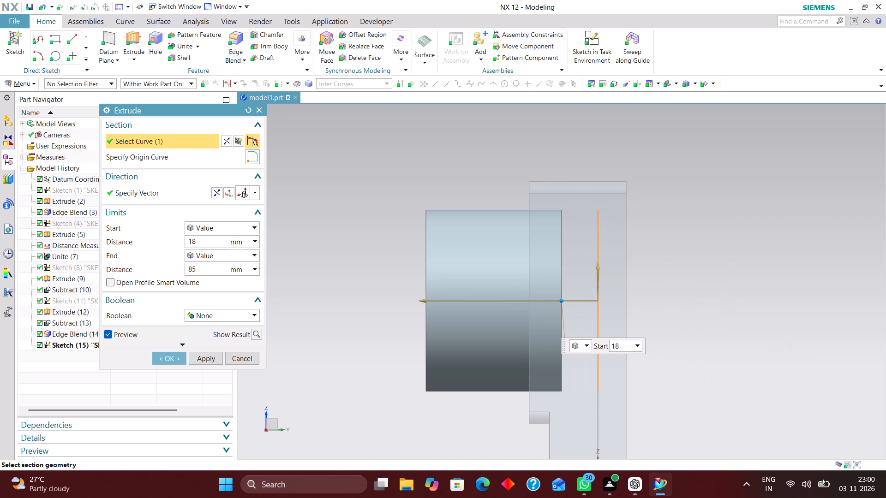
pyautogui.moveTo(565, 296); pyautogui.dragTo(564, 296)
pyautogui.scroll(-3, 561, 261)
pyautogui.scroll(4, 571, 286)
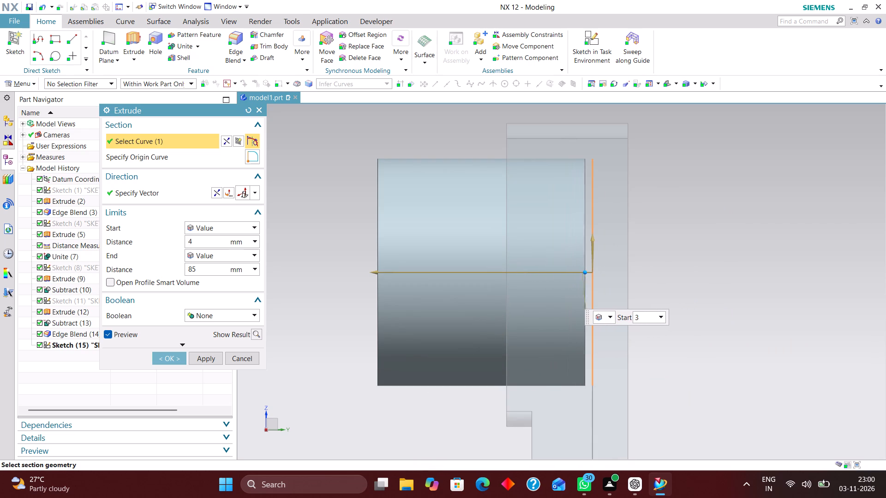
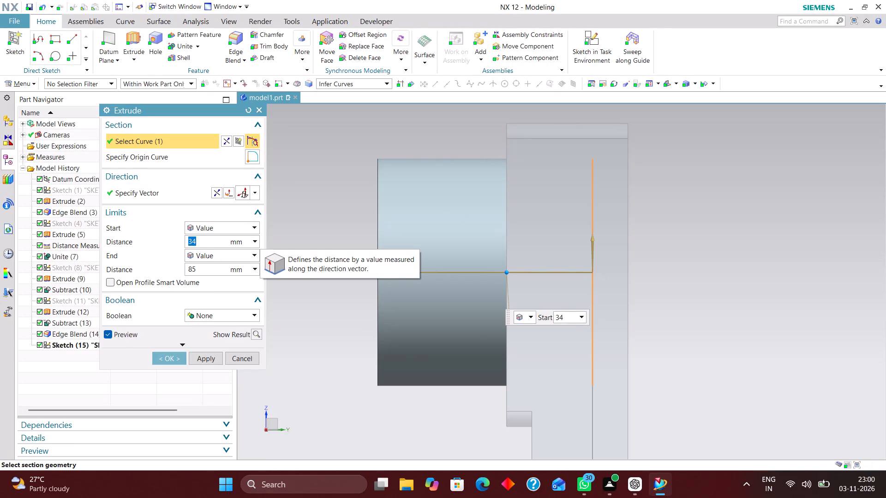
# Set the cylinder extrusion's start distance to 34-16 mm and its end to 44 mm, and create the body.
pyautogui.write('34-16')
pyautogui.press('Return')
pyautogui.press('Return')
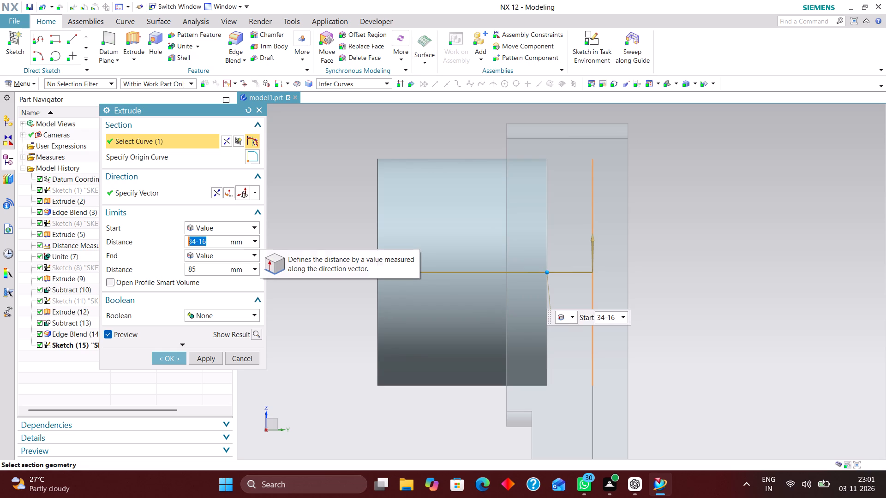
pyautogui.moveTo(369, 272); pyautogui.dragTo(470, 266)
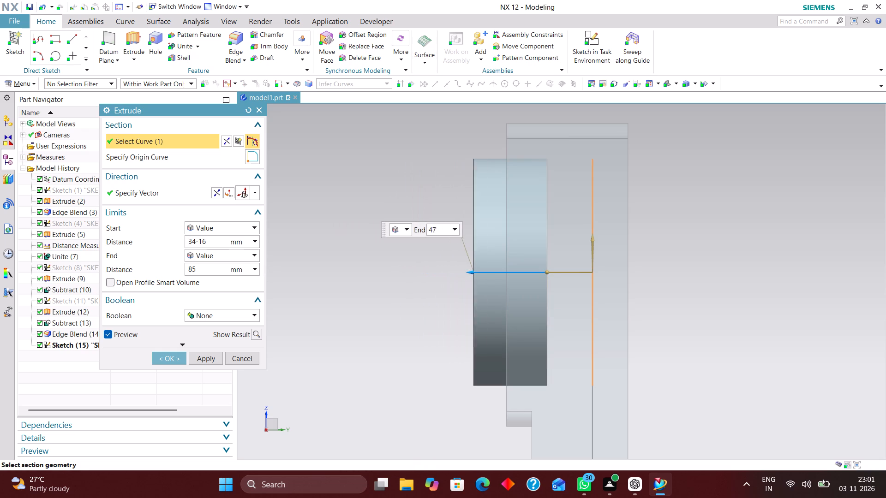
pyautogui.moveTo(470, 266); pyautogui.dragTo(473, 266)
pyautogui.click(177, 359)
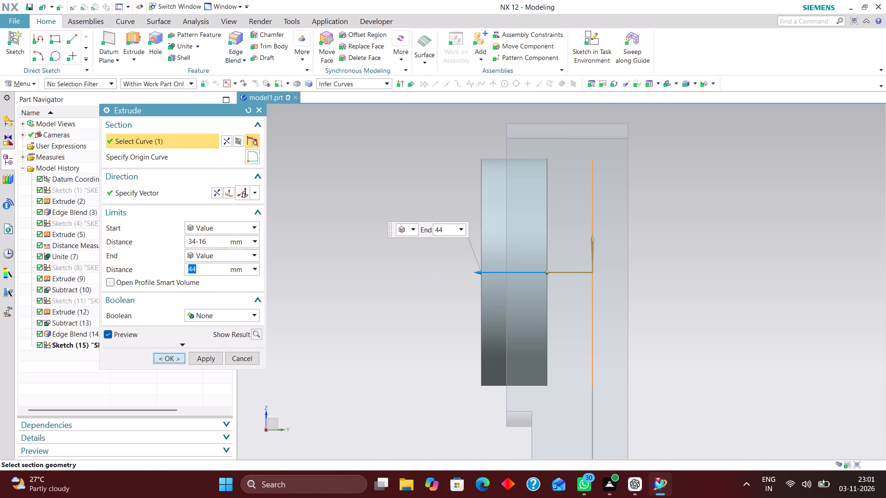
# Subtract the extruded cylinder from the upright body to form a circular recess in its face.
pyautogui.click(197, 42)
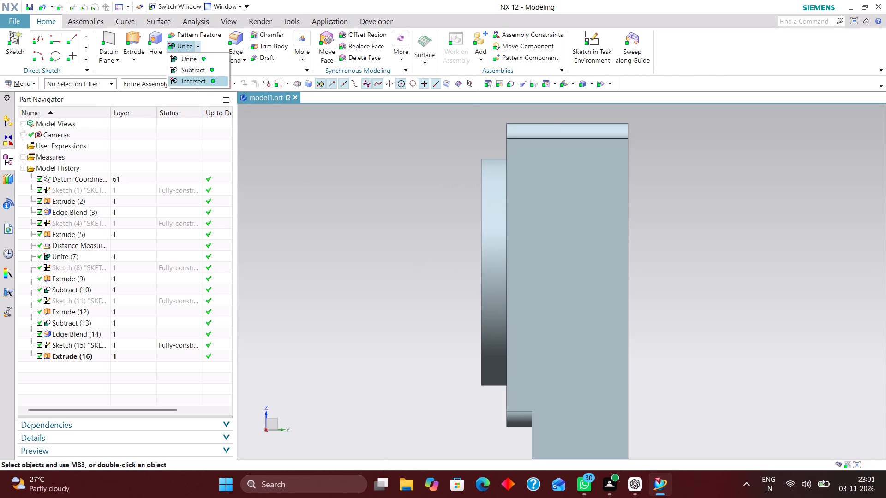
pyautogui.click(203, 71)
pyautogui.click(547, 207)
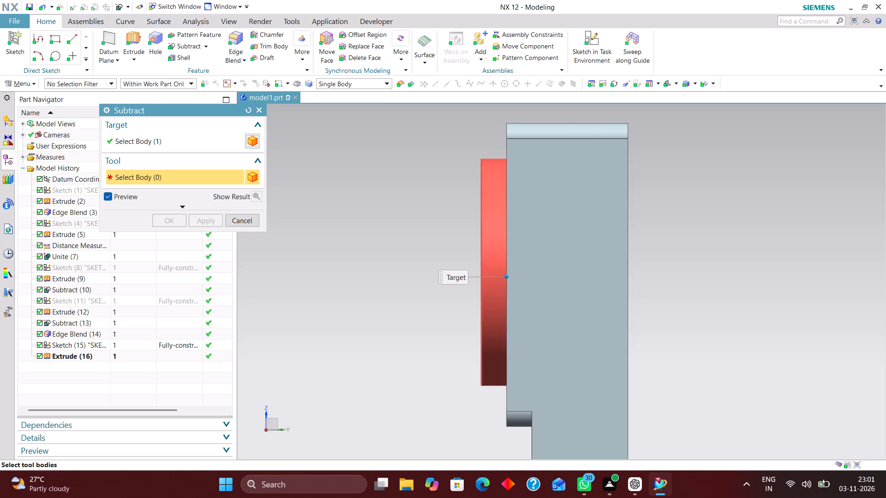
pyautogui.click(491, 231)
pyautogui.moveTo(425, 234); pyautogui.dragTo(450, 236, button='middle')
pyautogui.scroll(1, 450, 235)
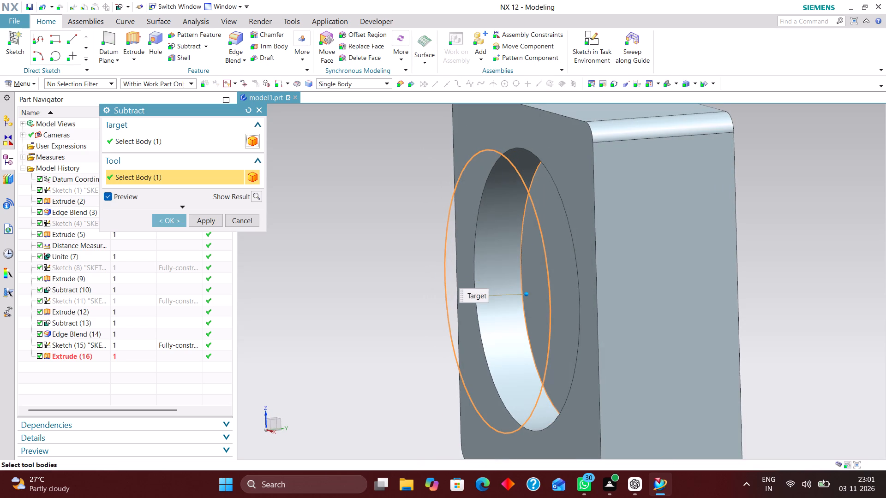
pyautogui.click(164, 218)
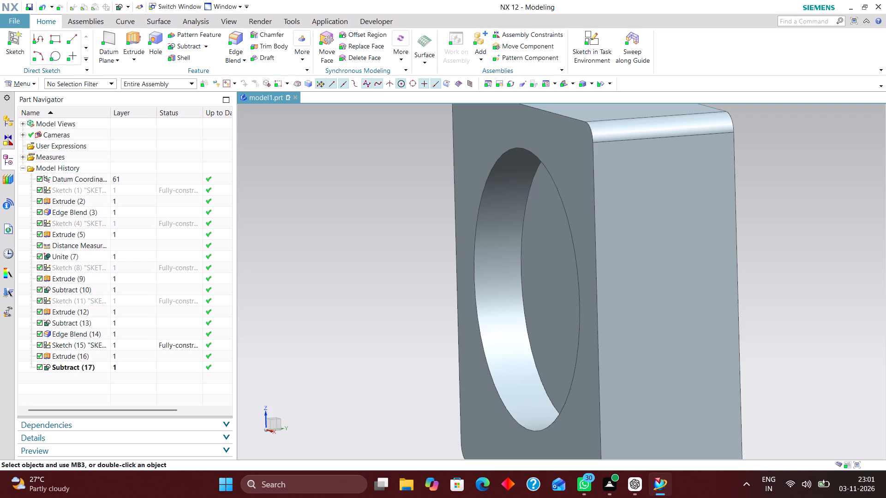
# Create a task-environment sketch on the datum coordinate system's vertical XZ plane.
pyautogui.scroll(-2, 447, 201)
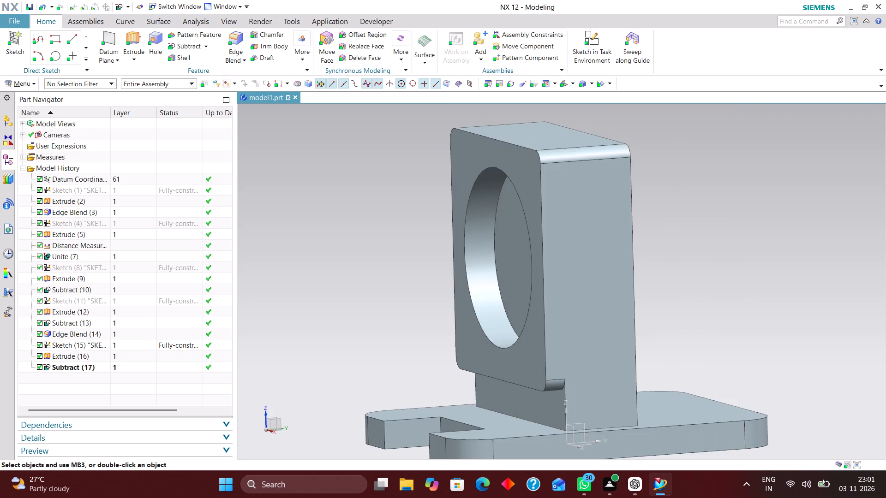
pyautogui.moveTo(619, 229); pyautogui.dragTo(595, 230, button='middle')
pyautogui.moveTo(595, 231); pyautogui.dragTo(585, 231, button='middle')
pyautogui.click(593, 35)
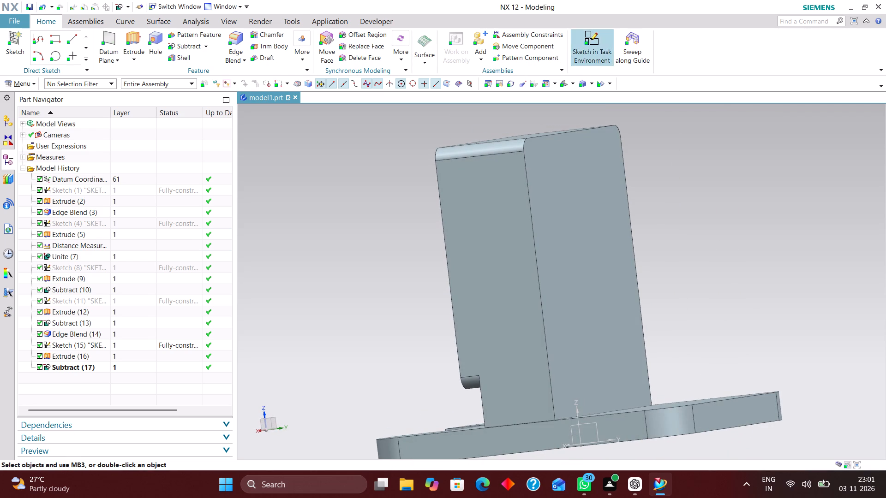
pyautogui.scroll(-3, 660, 185)
pyautogui.moveTo(664, 210); pyautogui.dragTo(710, 220, button='middle')
pyautogui.scroll(3, 710, 220)
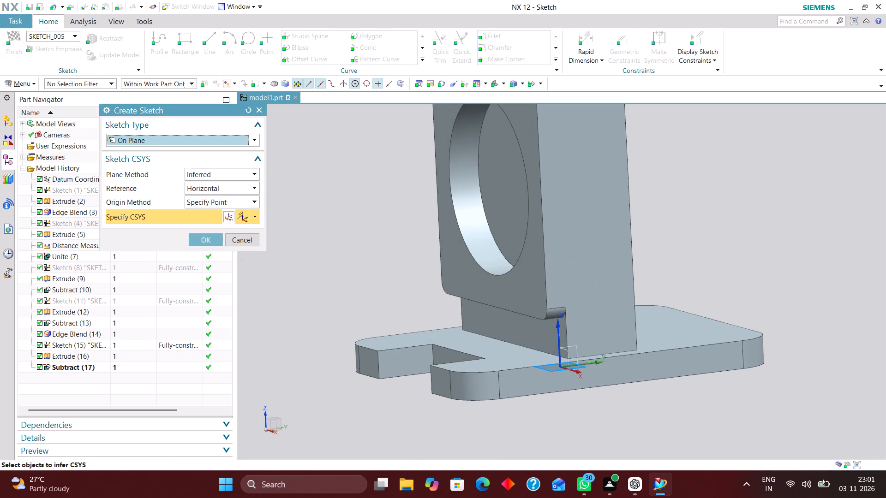
pyautogui.scroll(4, 564, 357)
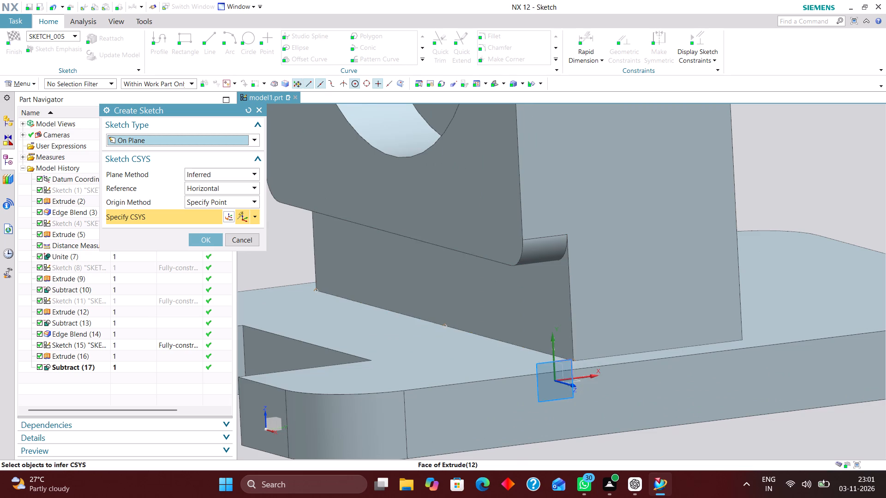
pyautogui.click(562, 371)
pyautogui.click(210, 238)
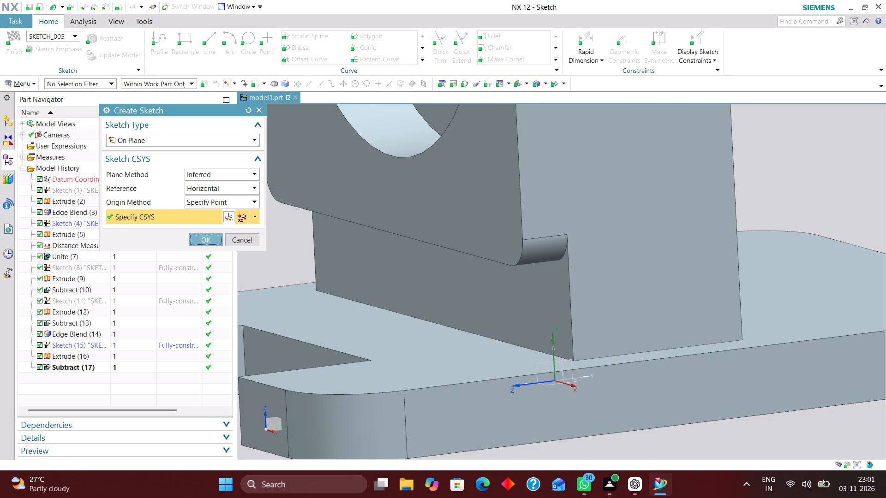
# Viewing the upright's plain back face, sketch a circle about 59 mm in diameter, centred about 95 mm above the base's underside.
pyautogui.scroll(-10, 448, 300)
pyautogui.scroll(3, 457, 236)
pyautogui.moveTo(623, 252); pyautogui.dragTo(599, 254, button='middle')
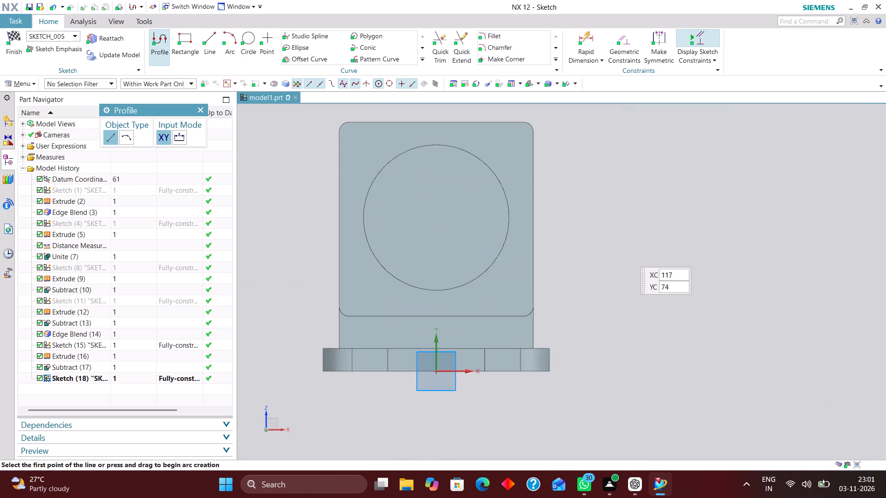
pyautogui.moveTo(599, 254); pyautogui.dragTo(491, 251, button='middle')
pyautogui.moveTo(664, 198); pyautogui.dragTo(575, 214, button='right')
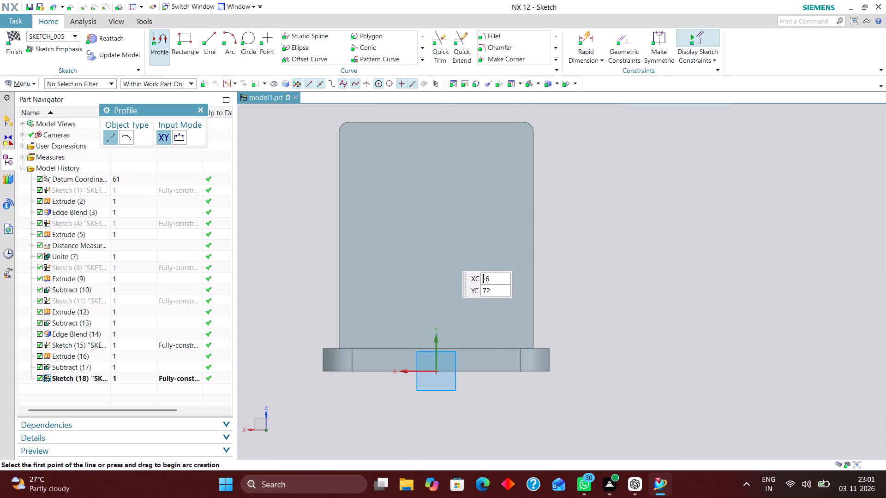
pyautogui.click(436, 219)
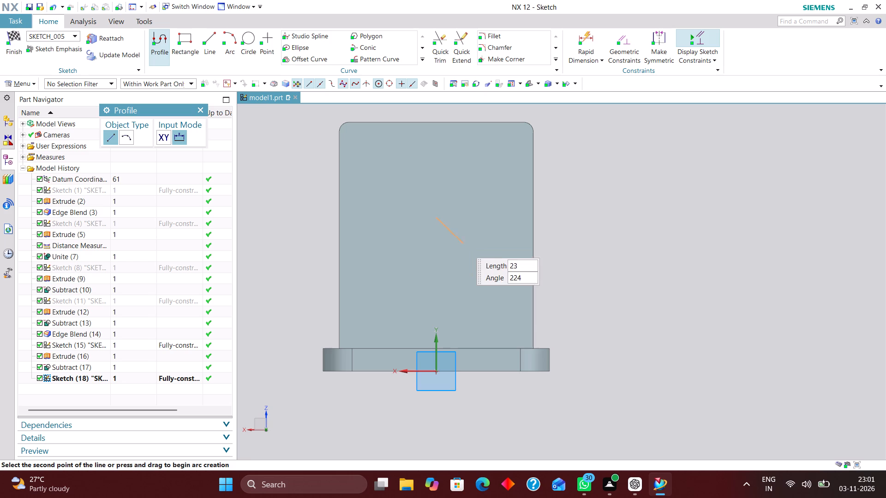
pyautogui.click(251, 34)
pyautogui.click(439, 223)
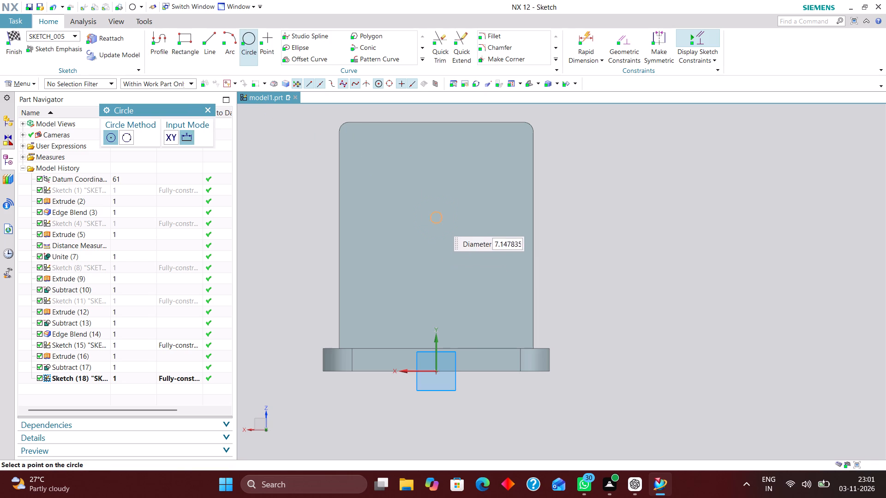
pyautogui.click(470, 251)
# Dimension the vertical distance from the sketch's horizontal axis to the circle's centre.
pyautogui.click(589, 40)
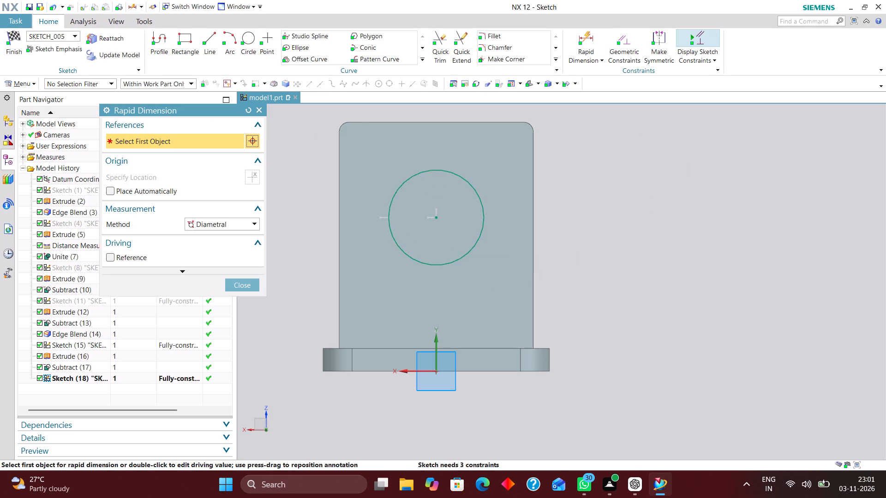
pyautogui.click(232, 224)
pyautogui.click(232, 238)
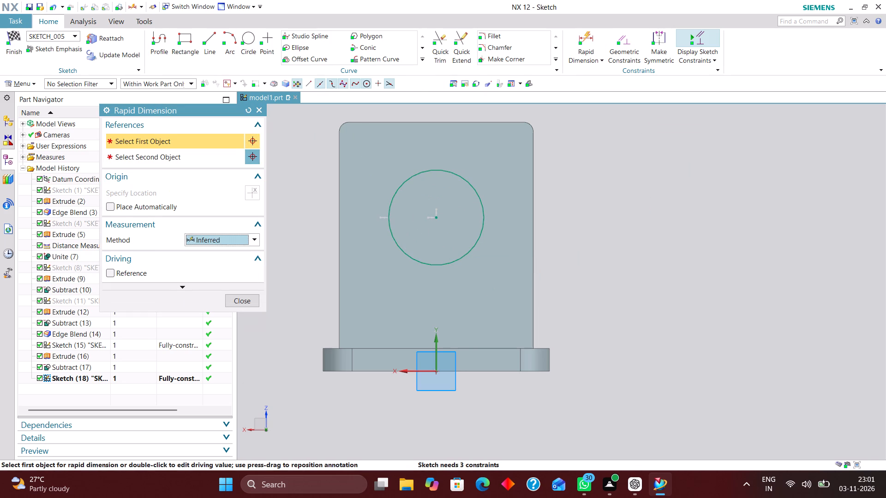
pyautogui.click(420, 372)
pyautogui.click(438, 217)
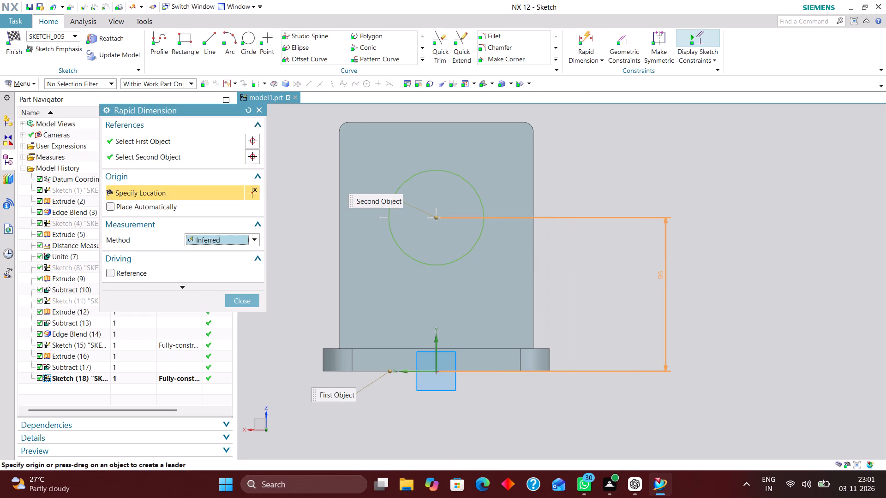
pyautogui.click(662, 276)
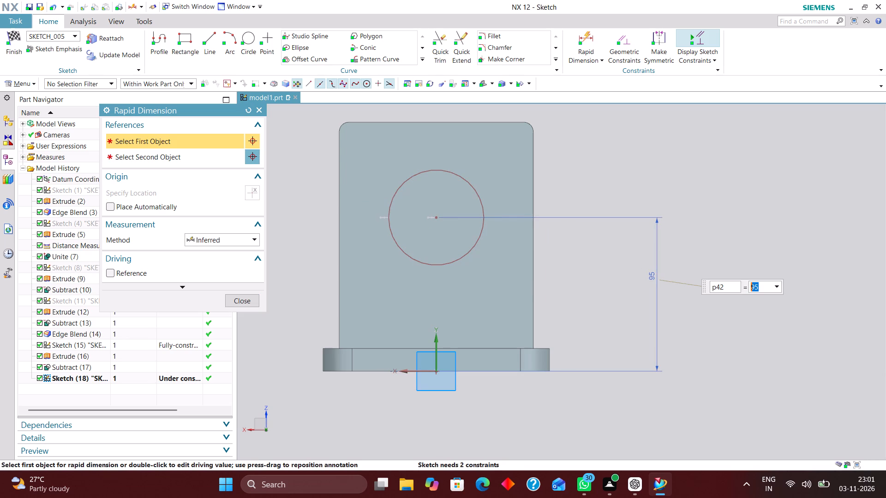
# Add a diametral dimension to the circle and set it to 60 mm.
pyautogui.click(229, 240)
pyautogui.click(227, 330)
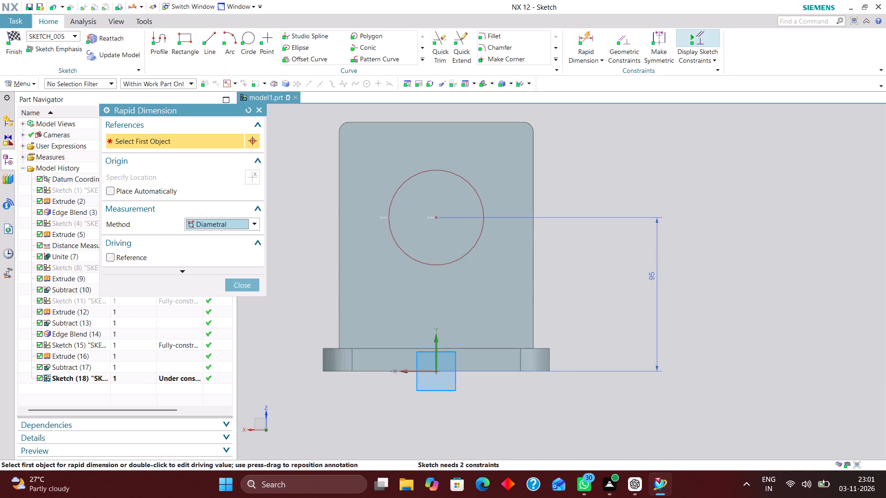
pyautogui.click(473, 186)
pyautogui.click(495, 168)
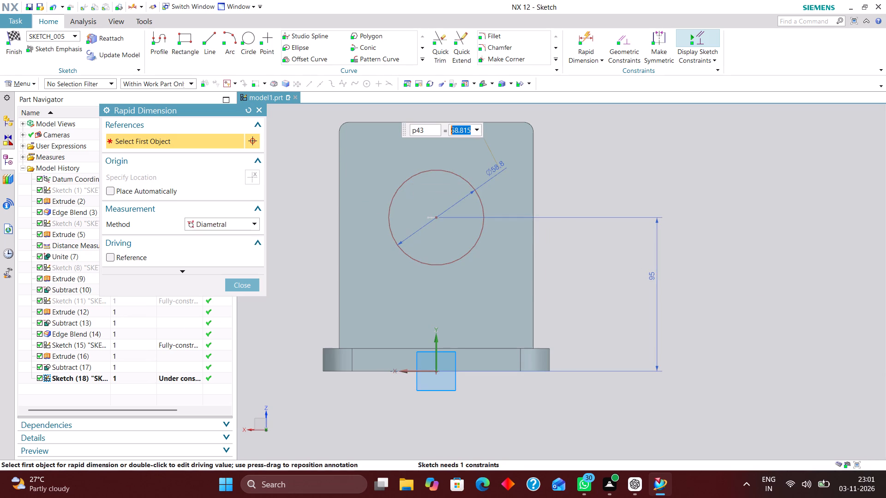
pyautogui.write('60')
pyautogui.press('Return')
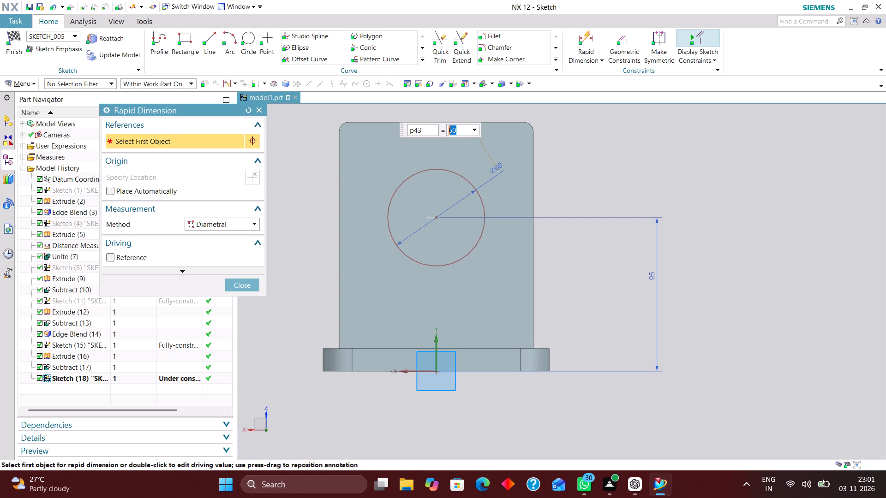
# Constrain the circle's centre onto the sketch's vertical axis and finish the sketch.
pyautogui.click(625, 42)
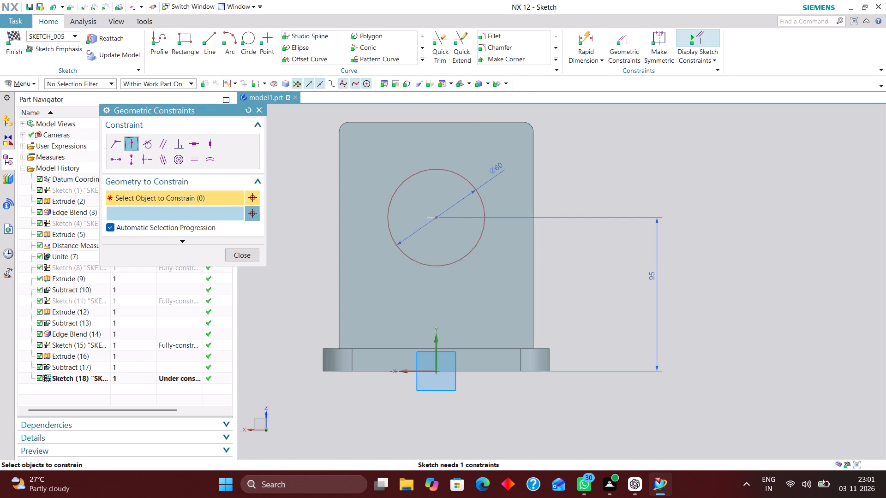
pyautogui.click(435, 216)
pyautogui.click(437, 356)
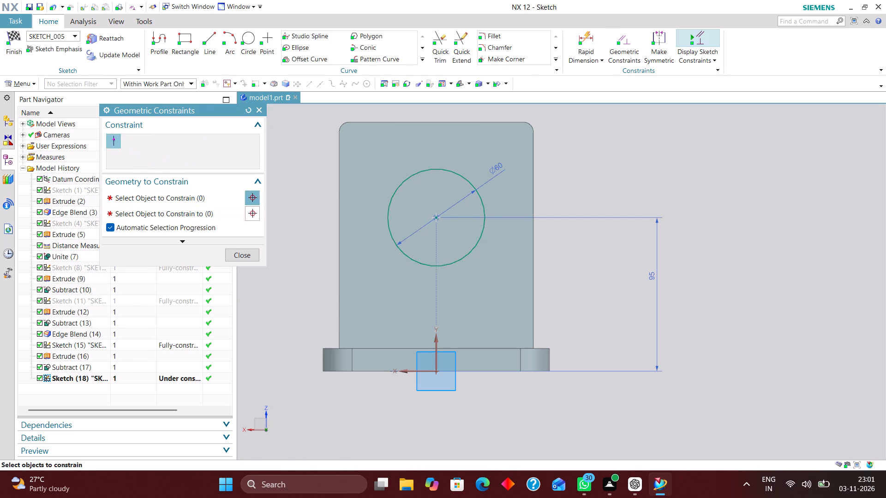
pyautogui.click(249, 253)
pyautogui.click(14, 37)
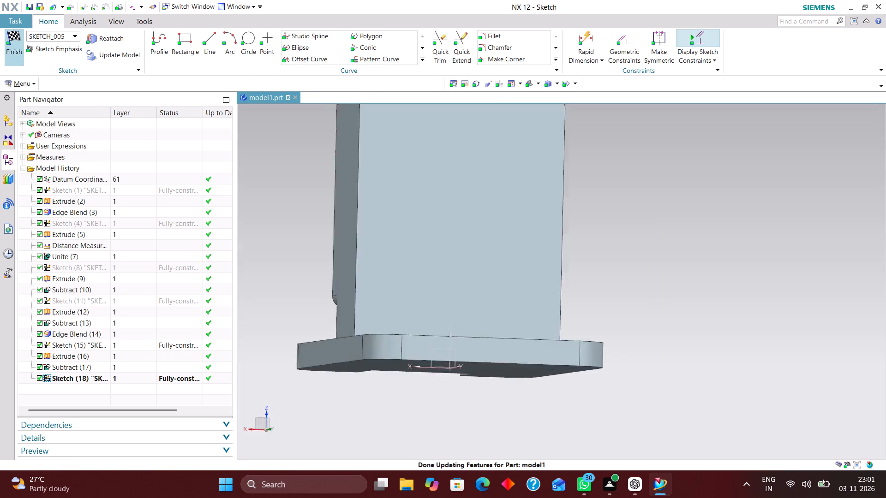
# Start extruding the 60 mm circle, reversing the direction towards the upright's back face and setting the start limit to 0 mm.
pyautogui.scroll(-3, 268, 209)
pyautogui.click(132, 34)
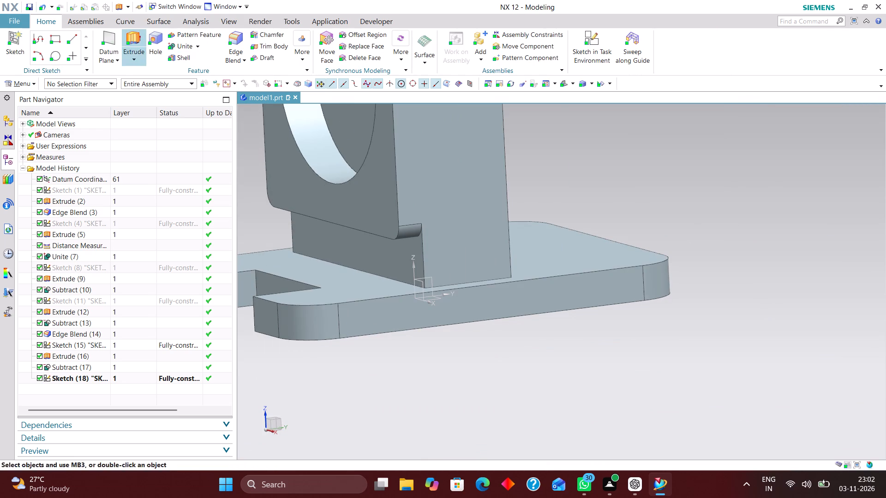
pyautogui.click(94, 378)
pyautogui.scroll(-4, 346, 336)
pyautogui.moveTo(565, 203); pyautogui.dragTo(478, 214, button='right')
pyautogui.scroll(-2, 413, 228)
pyautogui.scroll(4, 318, 223)
pyautogui.click(217, 191)
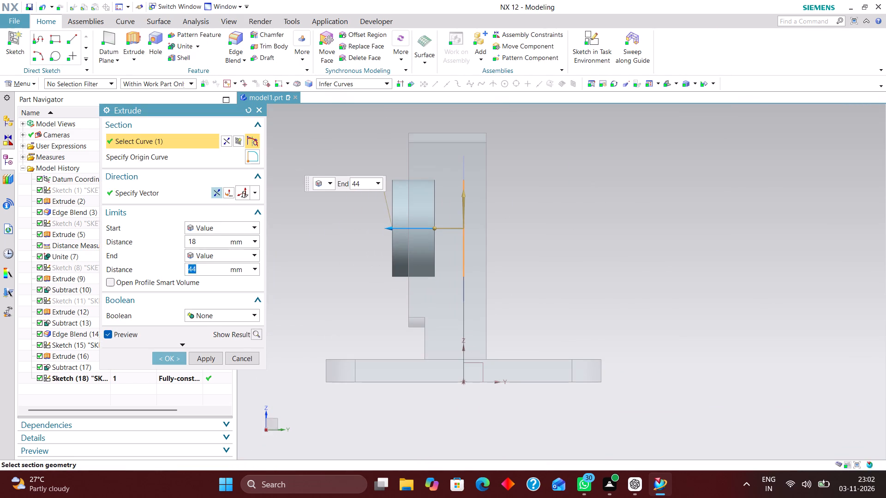
pyautogui.moveTo(494, 227); pyautogui.dragTo(466, 230)
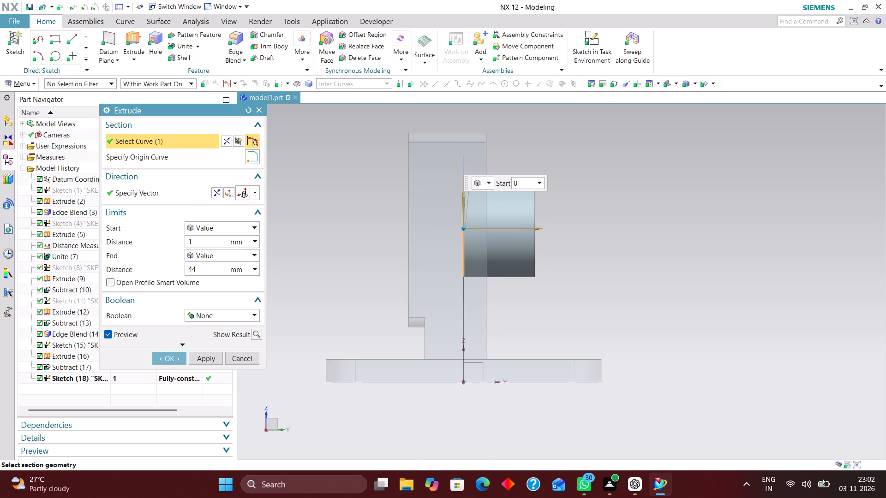
pyautogui.moveTo(466, 230); pyautogui.dragTo(465, 230)
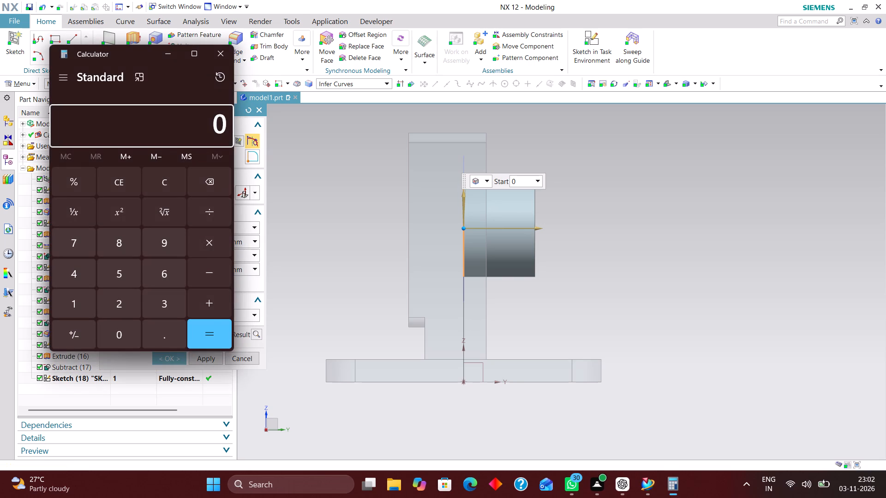
# In Calculator, add 16, 48 and 10.
pyautogui.click(73, 303)
pyautogui.click(168, 271)
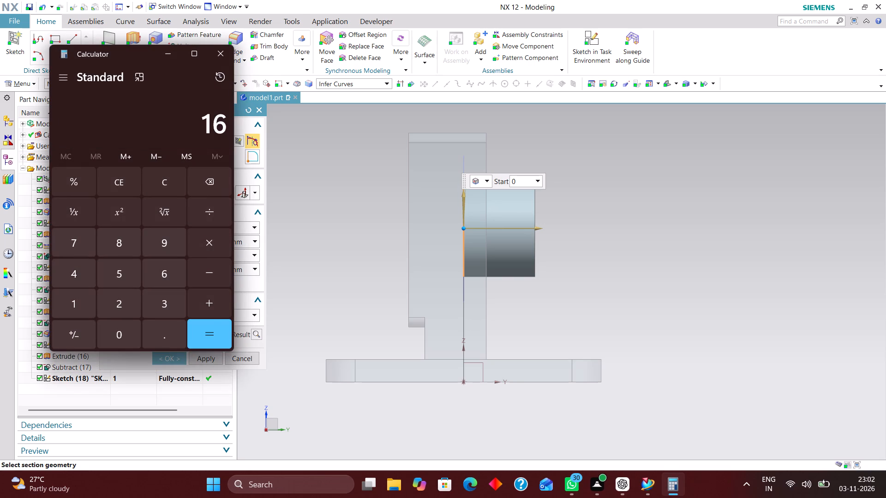
pyautogui.click(211, 304)
pyautogui.click(81, 267)
pyautogui.click(123, 237)
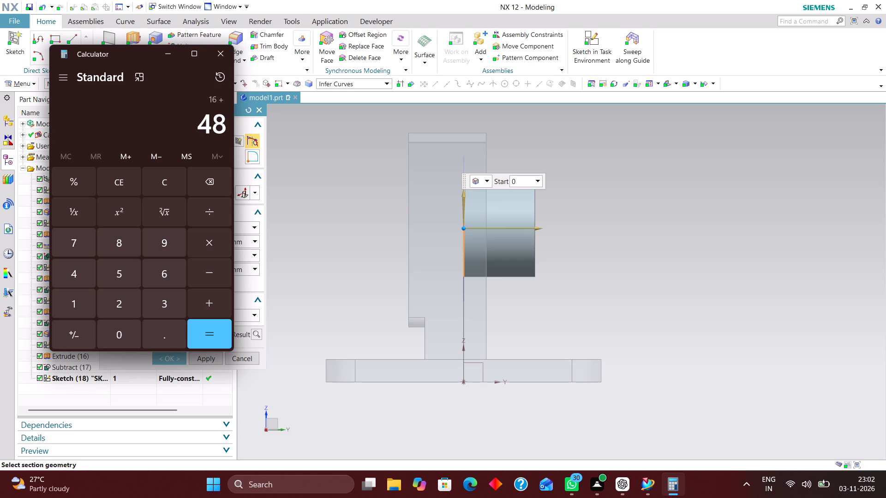
pyautogui.click(207, 301)
pyautogui.click(74, 293)
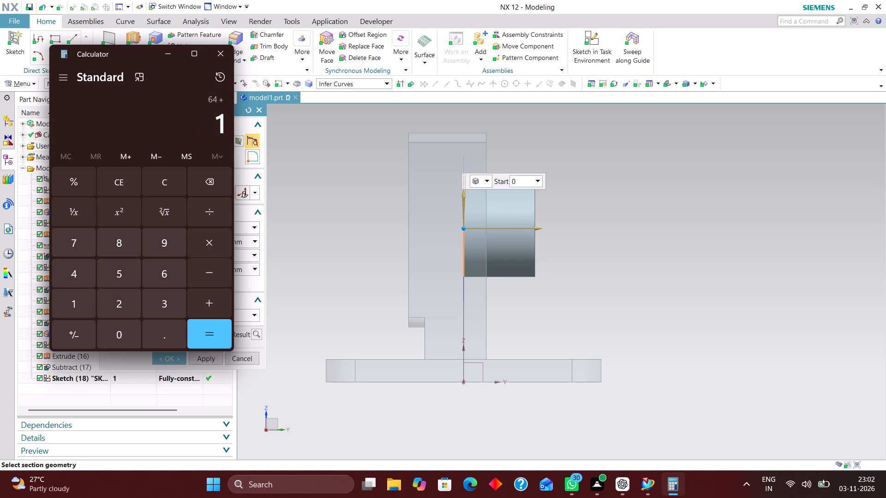
pyautogui.click(123, 332)
pyautogui.click(202, 331)
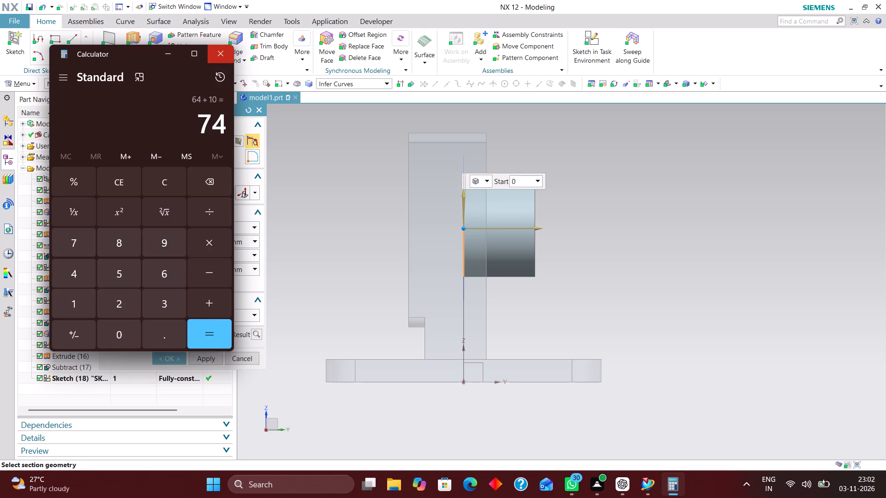
# Complete the 60 mm circle's extrusion with an end limit of about 87 mm and no Boolean operation.
pyautogui.click(225, 57)
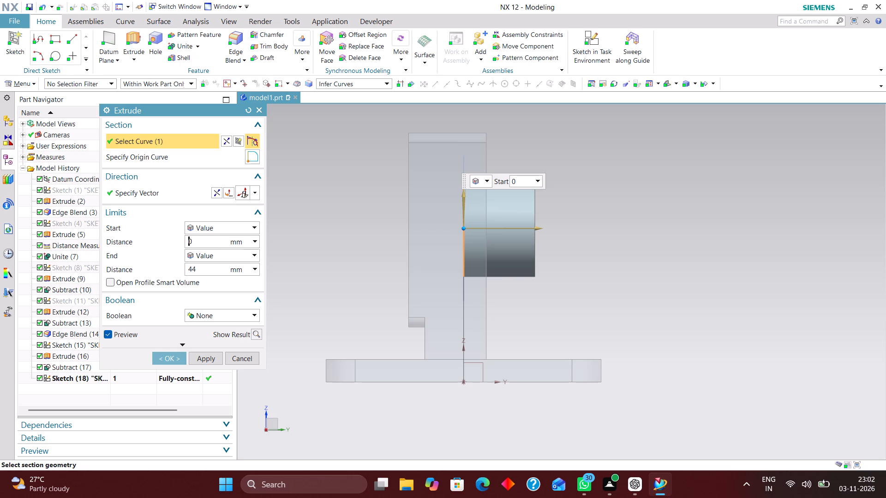
pyautogui.click(463, 229)
pyautogui.moveTo(539, 228); pyautogui.dragTo(595, 226)
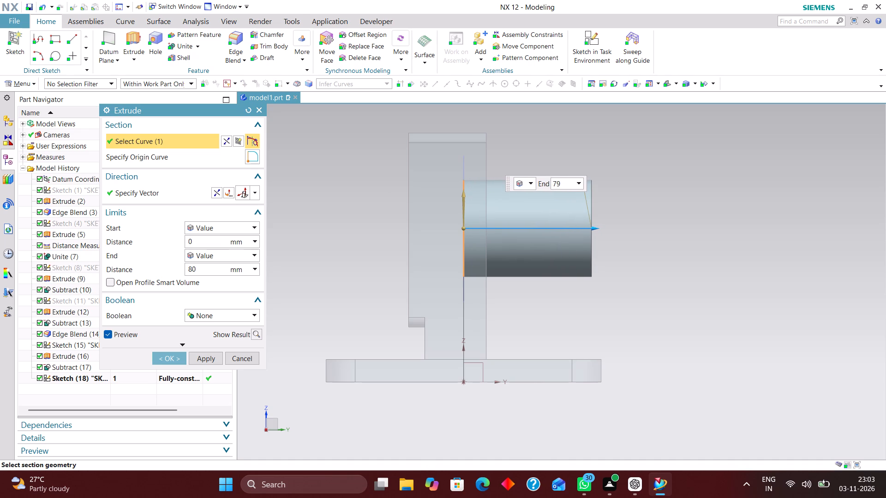
pyautogui.moveTo(595, 226); pyautogui.dragTo(611, 227)
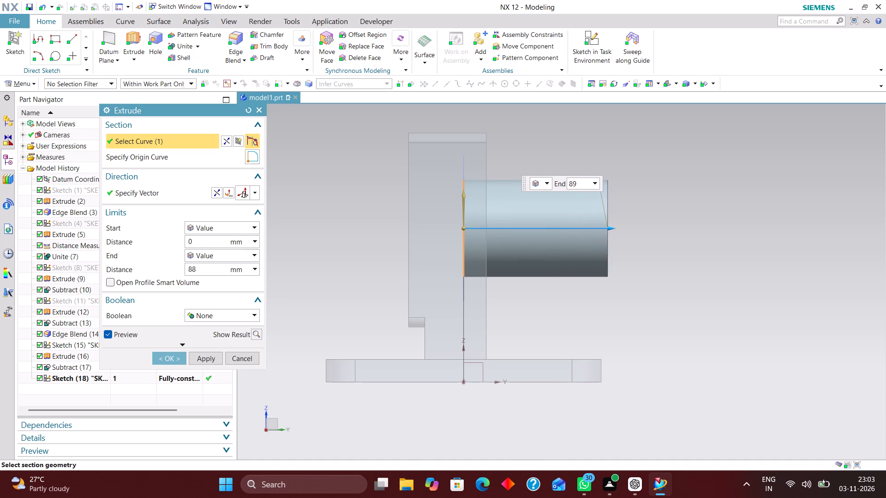
pyautogui.moveTo(611, 227); pyautogui.dragTo(611, 229)
pyautogui.moveTo(611, 229); pyautogui.dragTo(611, 229)
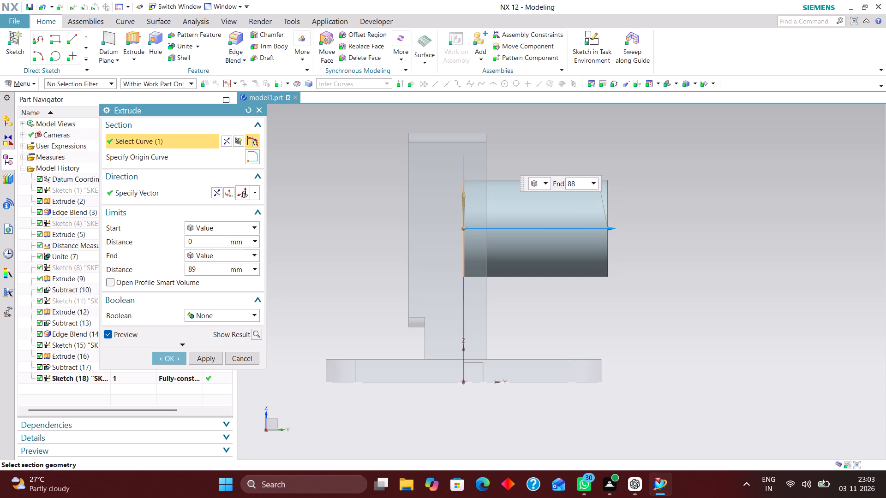
pyautogui.moveTo(611, 229); pyautogui.dragTo(609, 229)
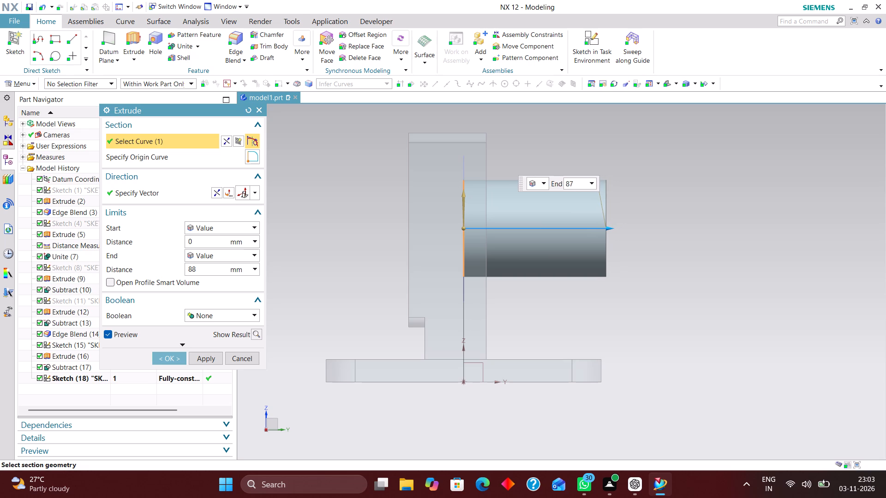
pyautogui.moveTo(609, 229); pyautogui.dragTo(607, 229)
pyautogui.click(169, 361)
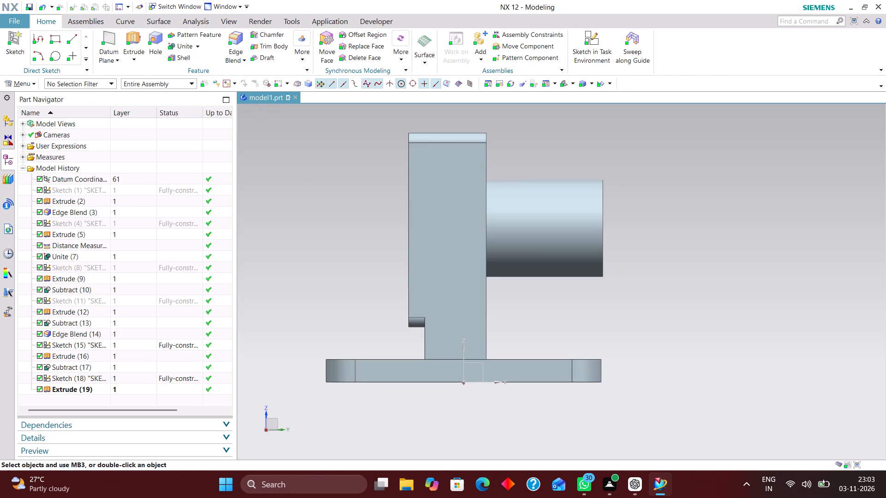
# Unite the rear cylinder with the upright and base body, using the upright as target and the cylinder as tool.
pyautogui.moveTo(582, 258); pyautogui.dragTo(595, 279, button='middle')
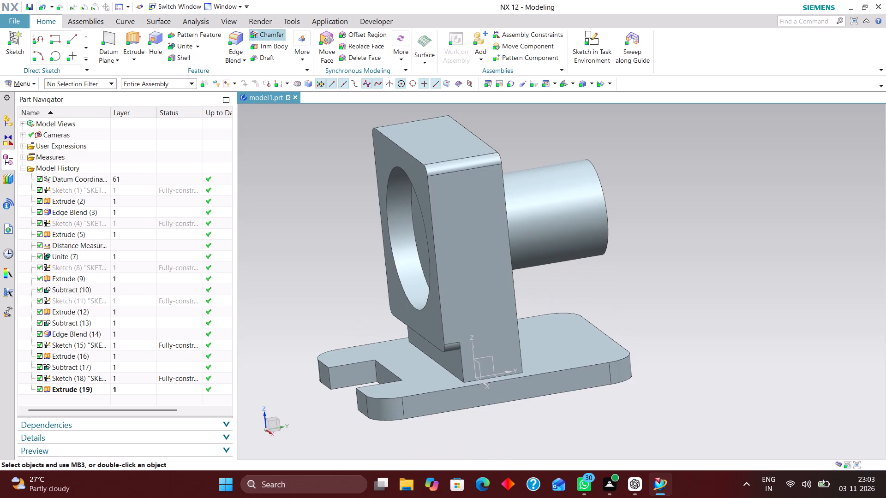
pyautogui.click(184, 45)
pyautogui.click(486, 213)
pyautogui.click(531, 208)
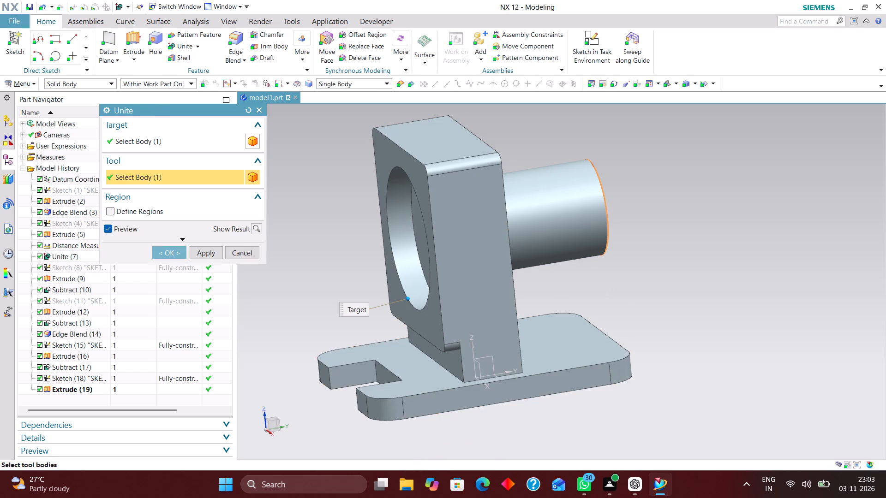
pyautogui.click(177, 253)
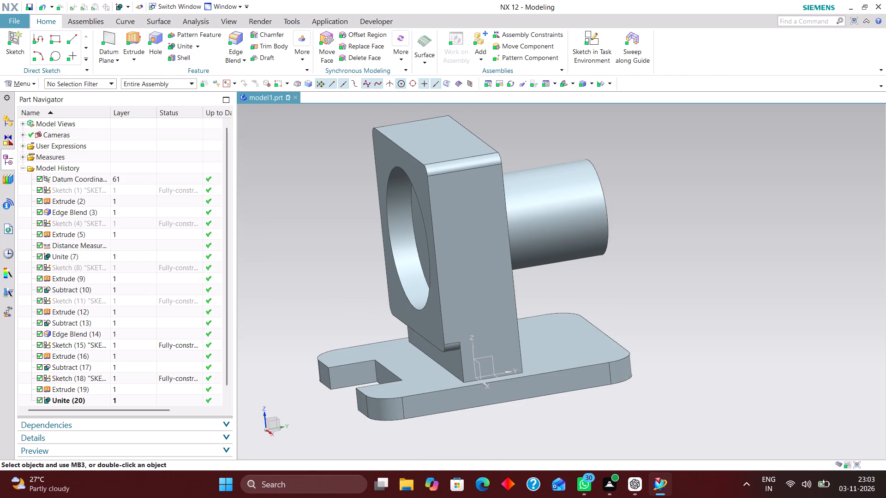
# Examine the united bearing mount from the side, front and rear, including the cylinder on the upright's back face.
pyautogui.scroll(-2, 635, 227)
pyautogui.moveTo(637, 199); pyautogui.dragTo(631, 200, button='middle')
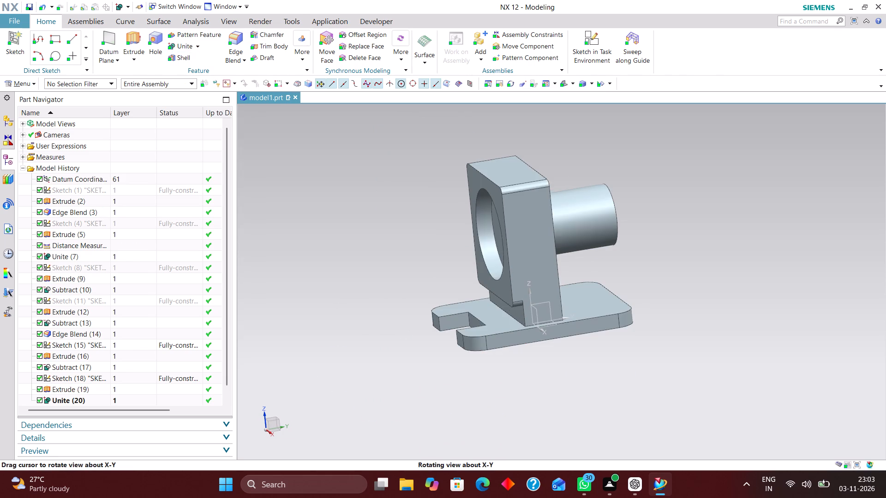
pyautogui.moveTo(631, 200); pyautogui.dragTo(623, 207, button='middle')
pyautogui.moveTo(657, 200); pyautogui.dragTo(630, 204, button='middle')
pyautogui.scroll(3, 640, 202)
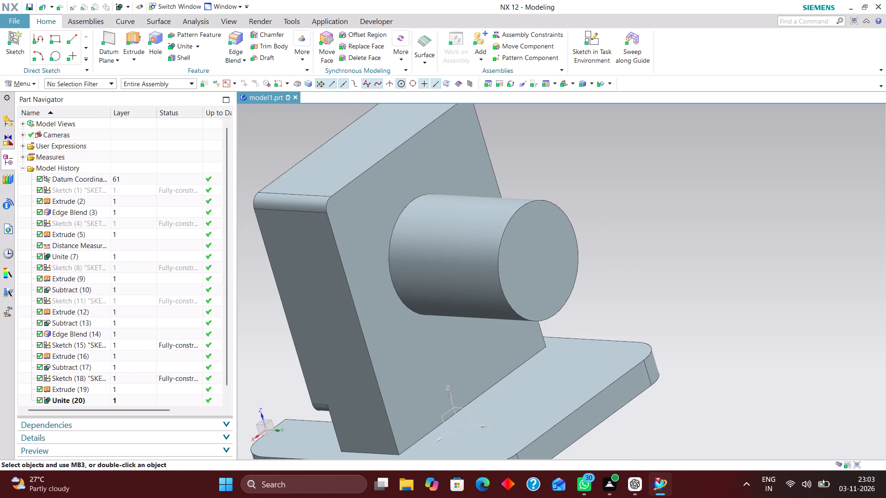
pyautogui.scroll(-2, 656, 170)
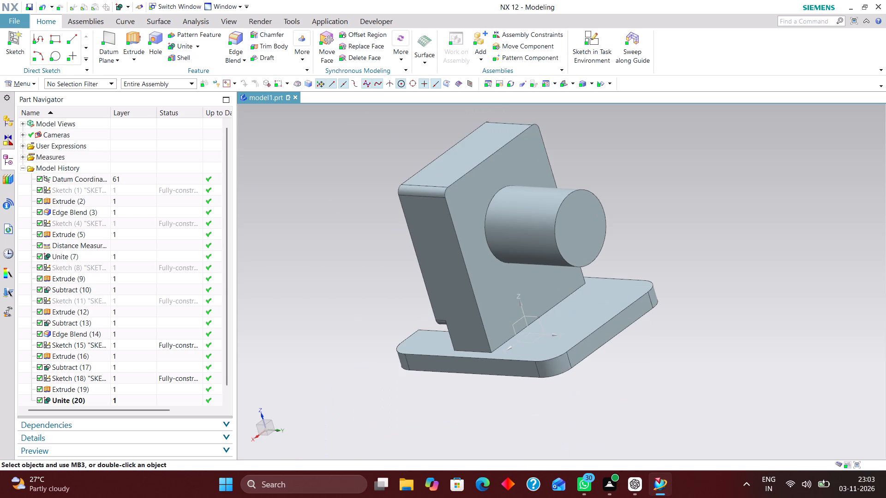
pyautogui.moveTo(634, 164); pyautogui.dragTo(669, 160, button='middle')
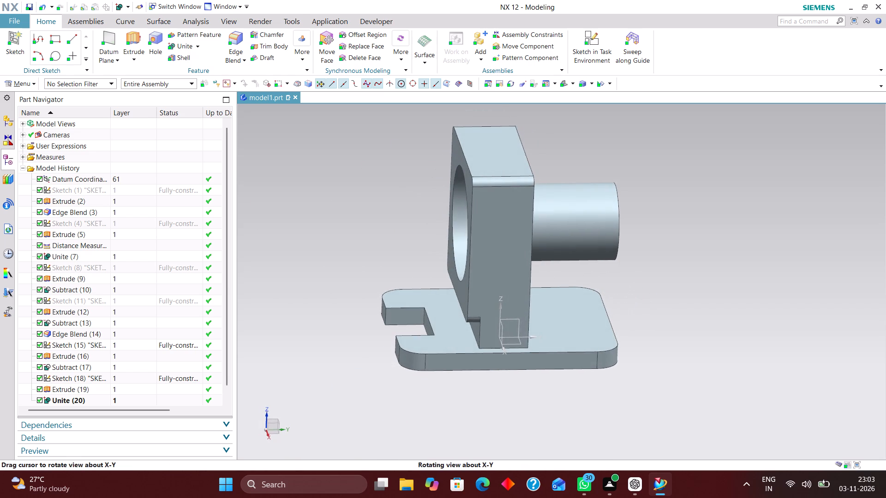
pyautogui.moveTo(669, 160); pyautogui.dragTo(663, 162, button='middle')
pyautogui.scroll(2, 655, 165)
pyautogui.moveTo(668, 179); pyautogui.dragTo(646, 170, button='middle')
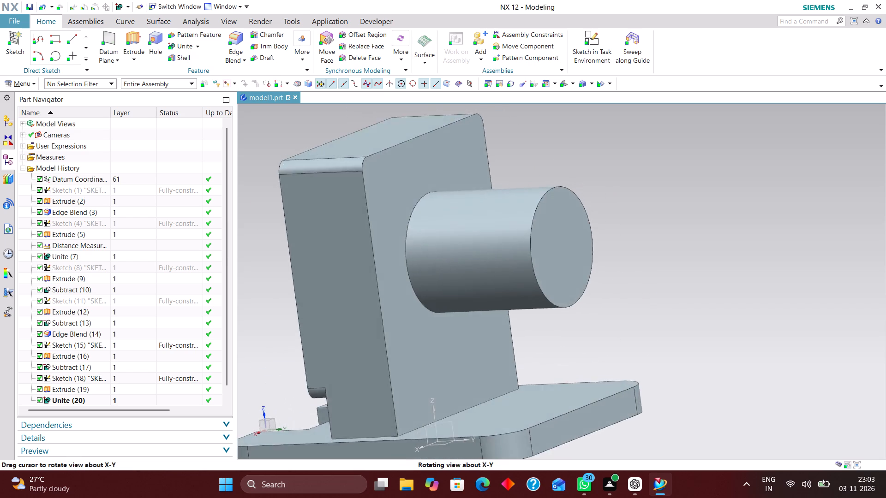
pyautogui.moveTo(646, 170); pyautogui.dragTo(653, 174, button='middle')
pyautogui.scroll(-2, 653, 170)
pyautogui.moveTo(653, 170); pyautogui.dragTo(665, 171, button='middle')
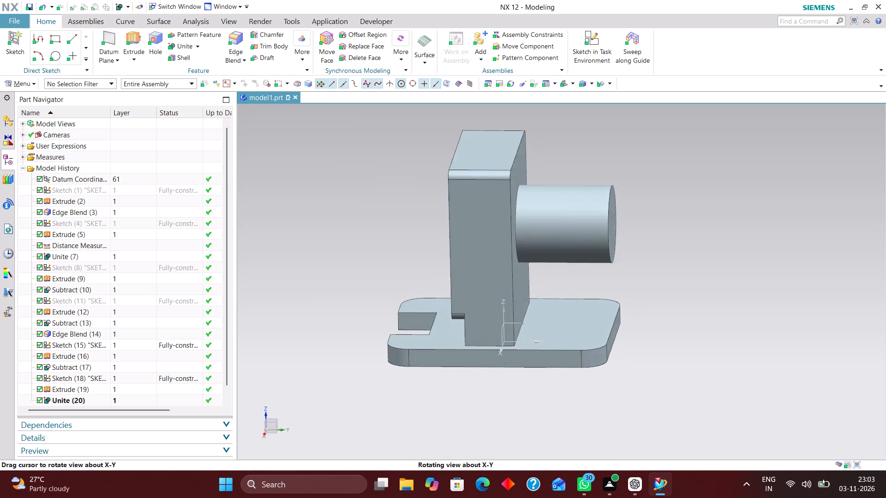
pyautogui.moveTo(665, 171); pyautogui.dragTo(663, 171, button='middle')
pyautogui.moveTo(660, 185); pyautogui.dragTo(679, 182, button='middle')
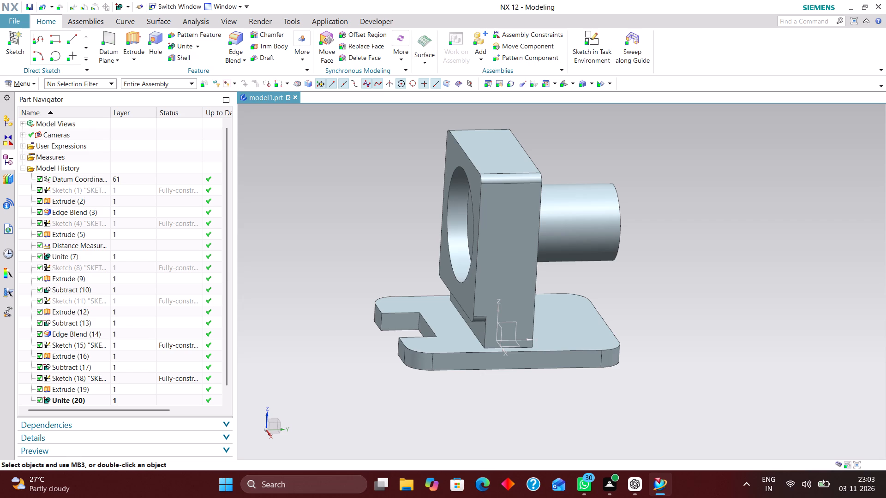
pyautogui.moveTo(676, 195); pyautogui.dragTo(664, 192, button='middle')
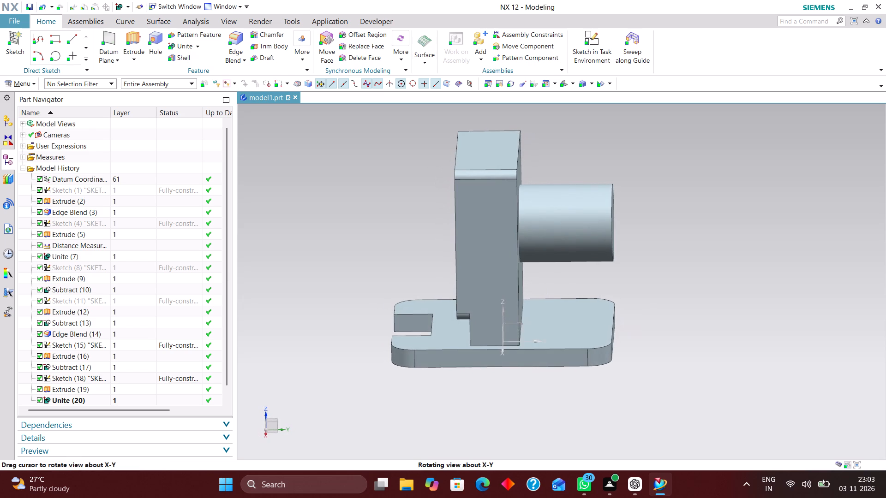
pyautogui.moveTo(665, 192); pyautogui.dragTo(671, 191, button='middle')
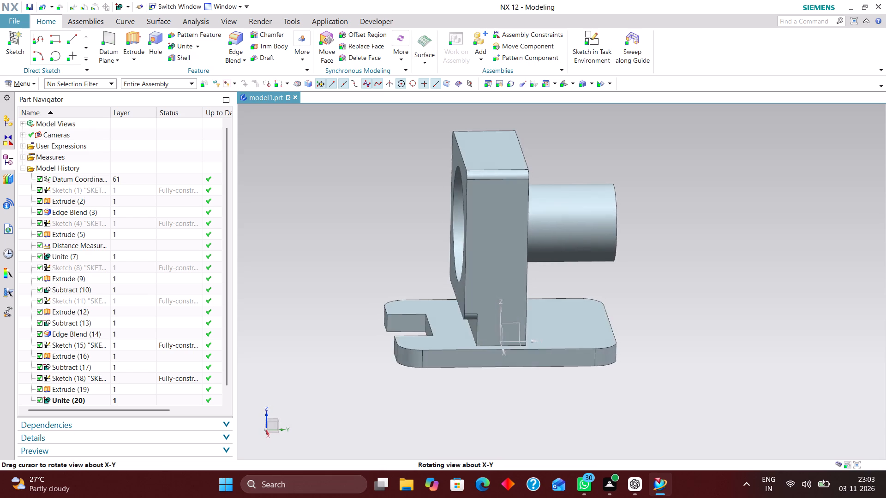
pyautogui.moveTo(671, 191); pyautogui.dragTo(676, 192, button='middle')
pyautogui.scroll(1, 675, 192)
pyautogui.moveTo(622, 200); pyautogui.dragTo(599, 202, button='middle')
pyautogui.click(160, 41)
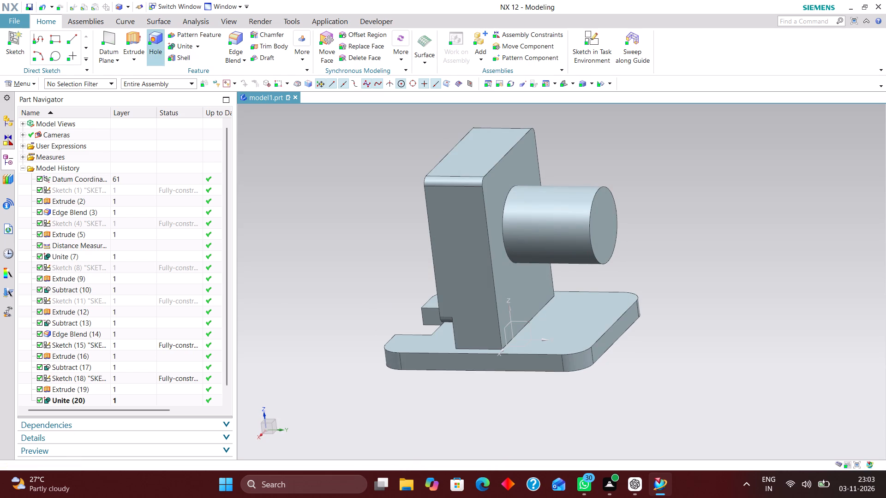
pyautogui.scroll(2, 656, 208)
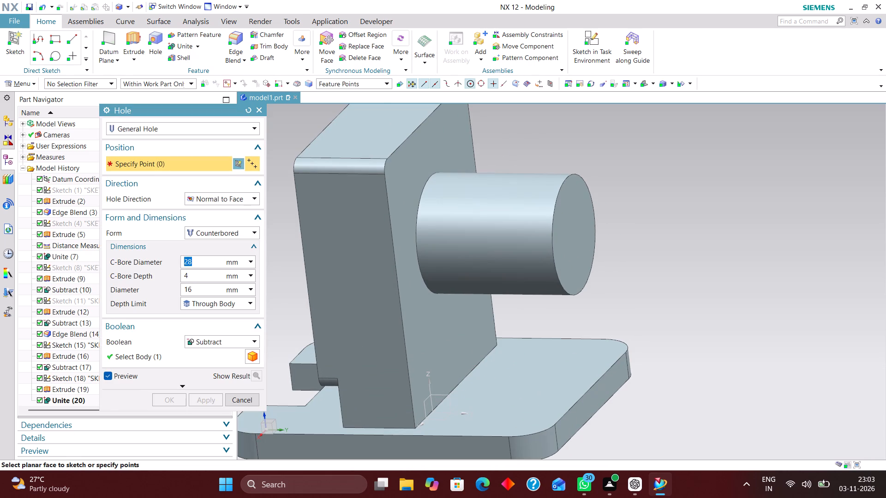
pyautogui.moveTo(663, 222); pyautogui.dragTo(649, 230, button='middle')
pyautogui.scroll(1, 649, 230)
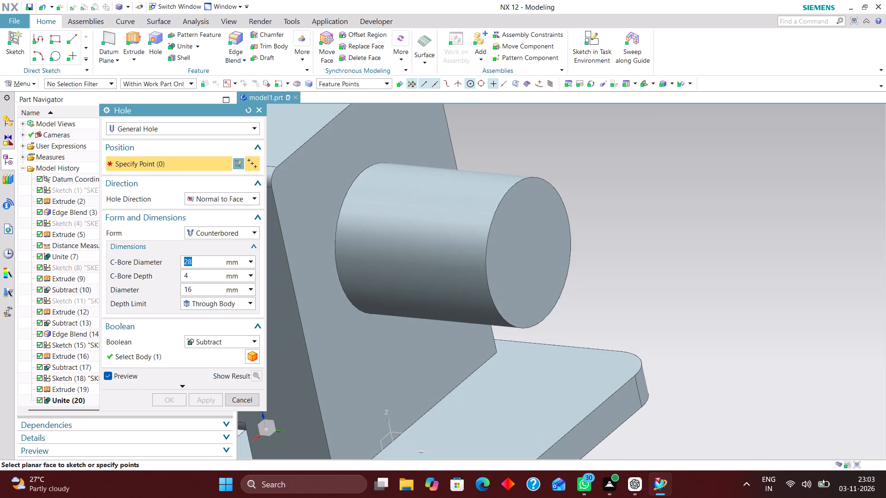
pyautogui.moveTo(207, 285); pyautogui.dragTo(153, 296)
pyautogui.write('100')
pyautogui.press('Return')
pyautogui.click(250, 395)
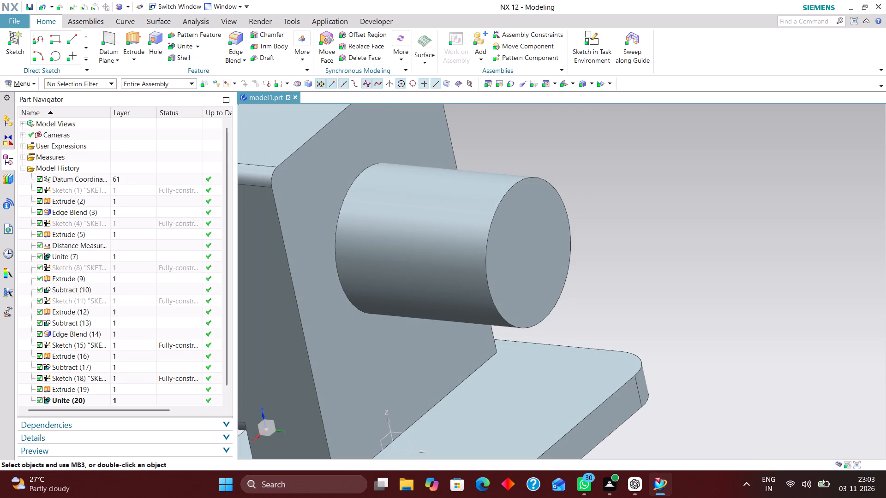
# Roll the model history back to before the rear cylinder by making Subtract (17) the current feature.
pyautogui.scroll(-2, 573, 210)
pyautogui.moveTo(615, 189); pyautogui.dragTo(624, 181, button='middle')
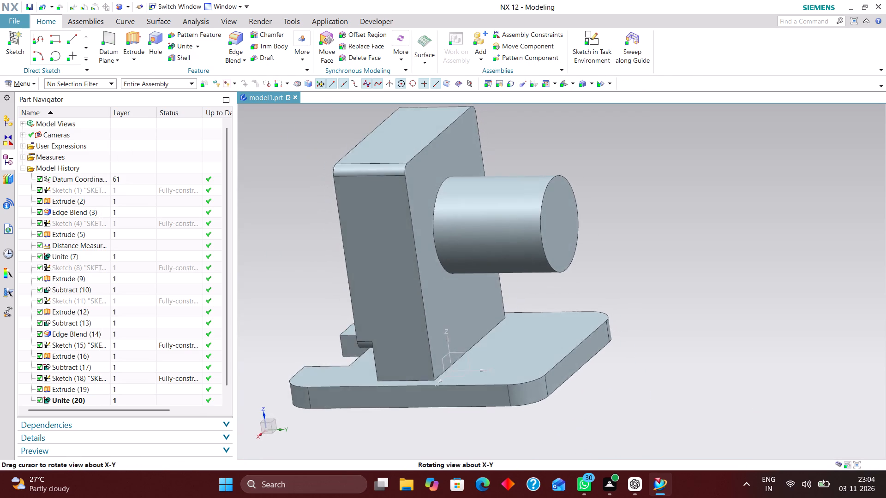
pyautogui.moveTo(624, 181); pyautogui.dragTo(627, 181, button='middle')
pyautogui.scroll(-1, 31, 396)
pyautogui.scroll(-1, 127, 391)
pyautogui.click(124, 352)
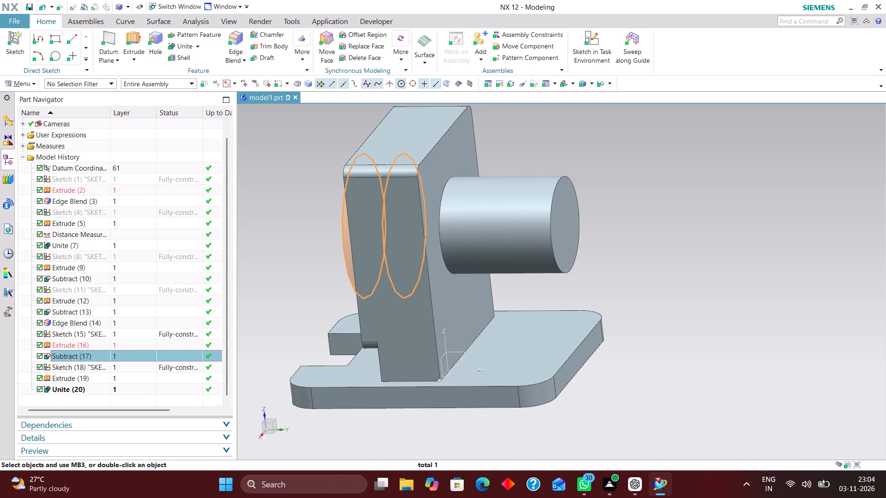
pyautogui.click(135, 366)
pyautogui.click(138, 356)
pyautogui.rightClick(138, 356)
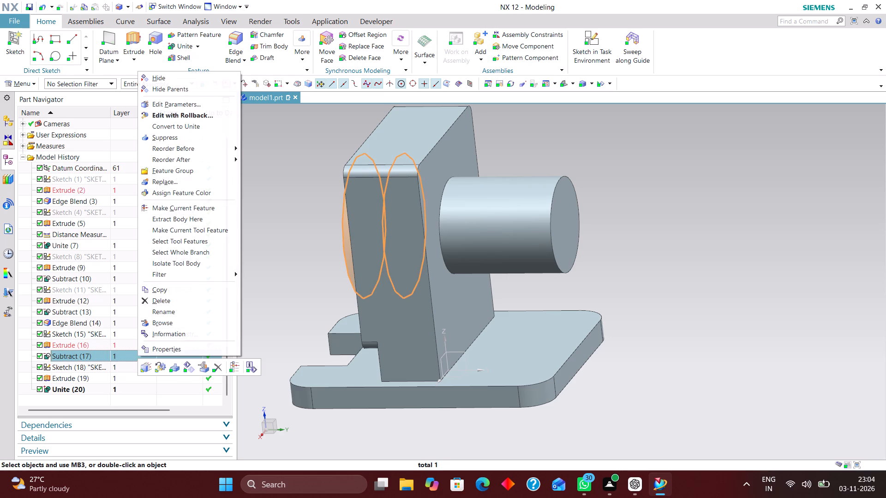
pyautogui.click(231, 364)
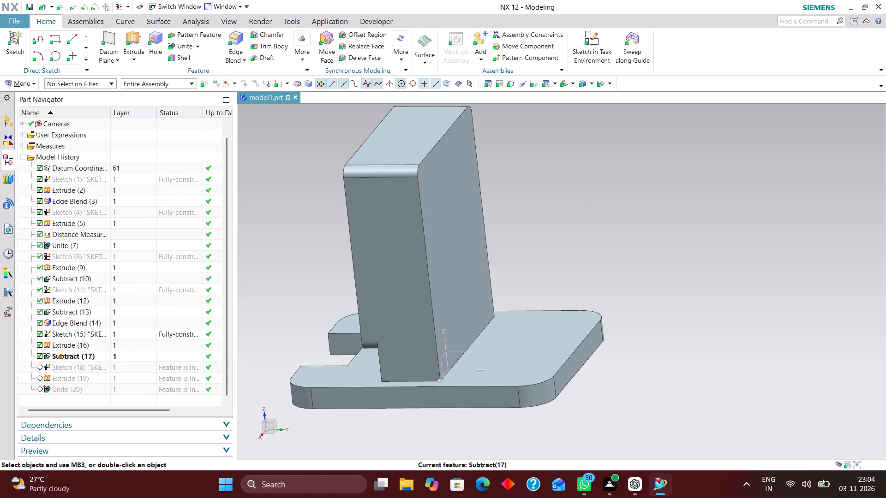
# Start a Hole on the upright's back face, placing its sketch point near the upper middle of the face.
pyautogui.moveTo(345, 156); pyautogui.dragTo(307, 149, button='middle')
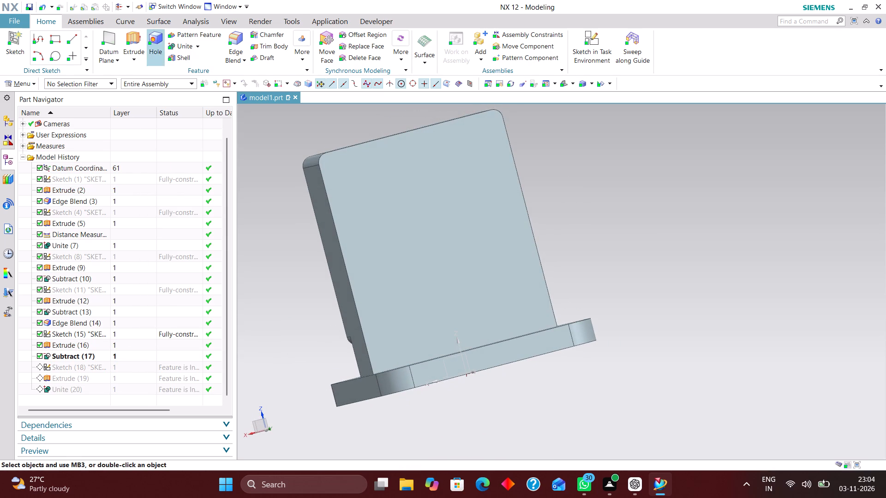
pyautogui.click(156, 34)
pyautogui.click(425, 211)
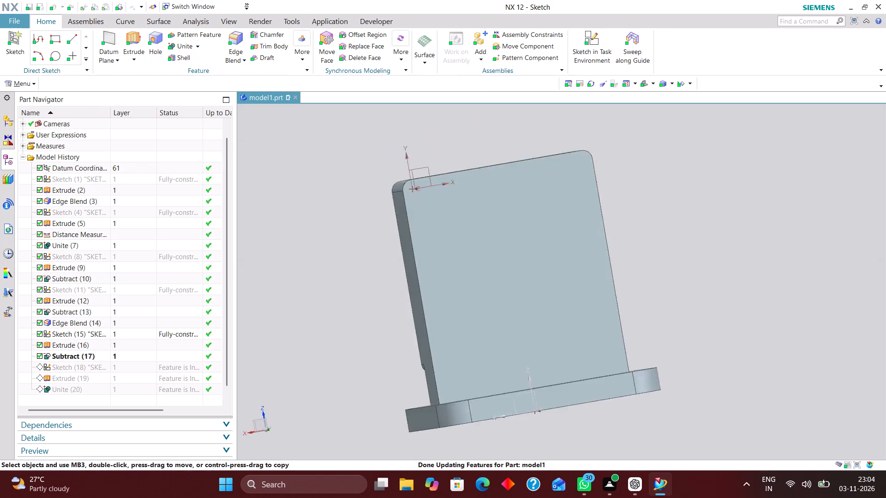
pyautogui.scroll(-3, 428, 214)
pyautogui.scroll(2, 607, 332)
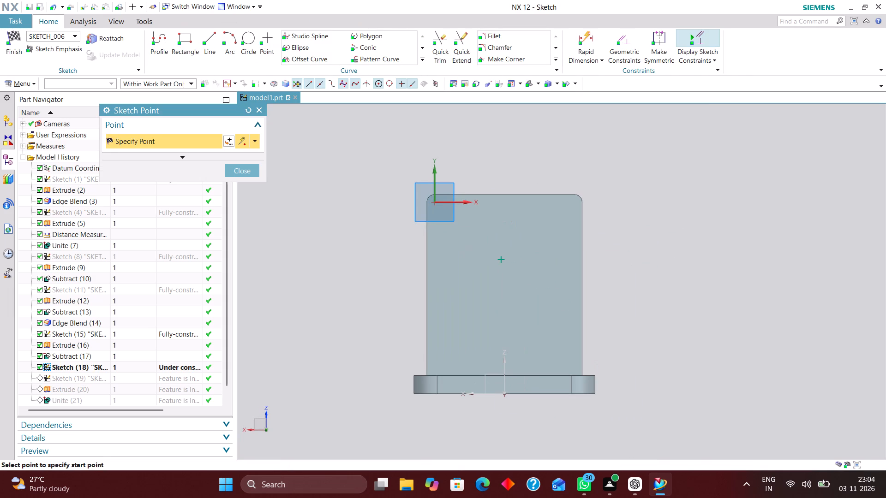
# Constrain the hole's sketch point onto the vertical datum axis with a Point on Curve constraint.
pyautogui.click(623, 38)
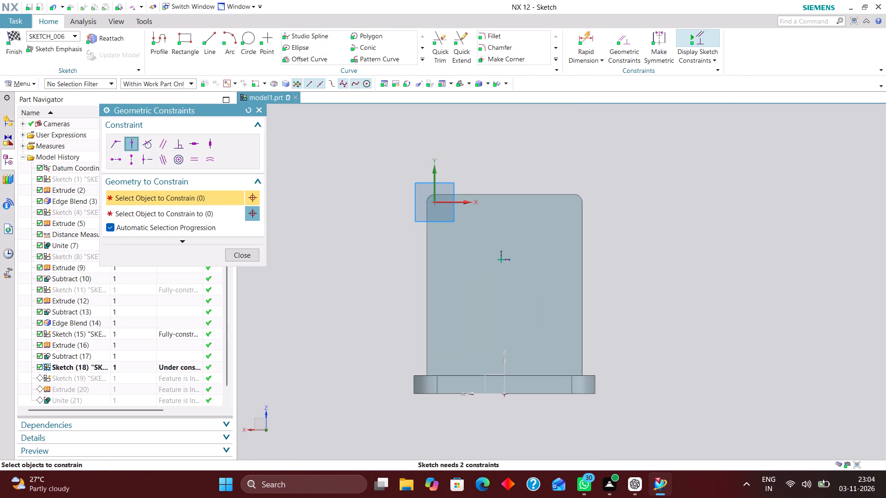
pyautogui.click(501, 257)
pyautogui.click(505, 365)
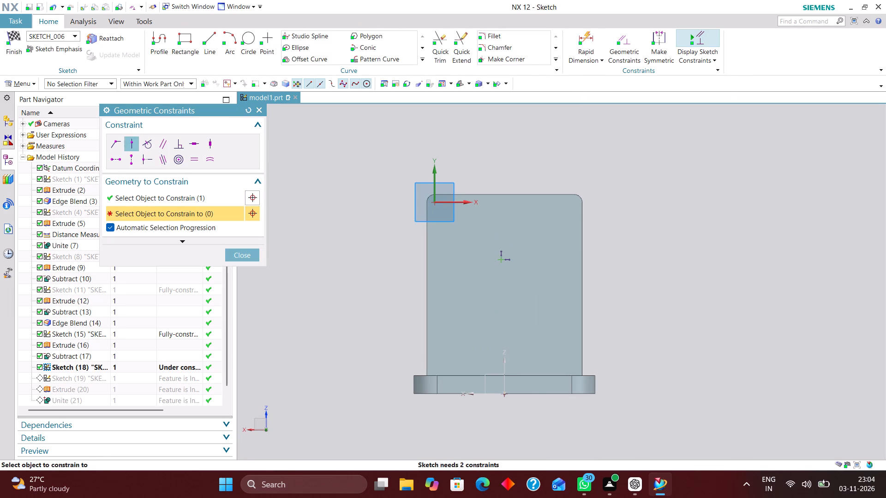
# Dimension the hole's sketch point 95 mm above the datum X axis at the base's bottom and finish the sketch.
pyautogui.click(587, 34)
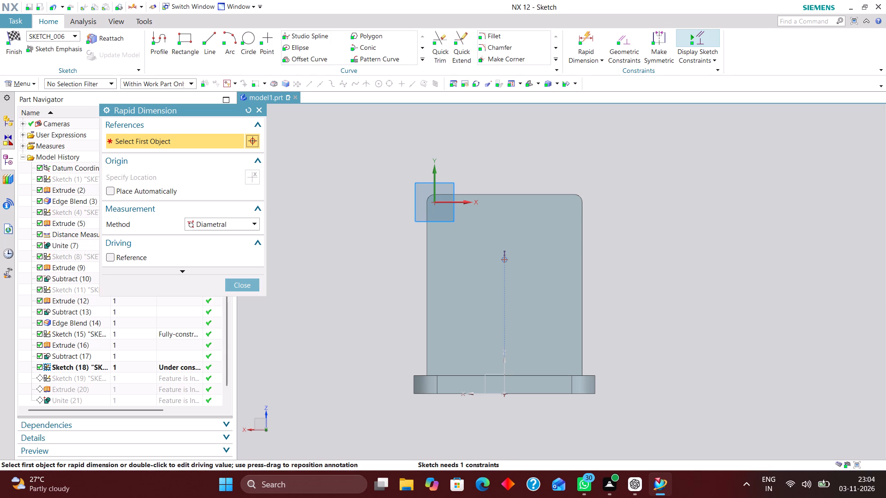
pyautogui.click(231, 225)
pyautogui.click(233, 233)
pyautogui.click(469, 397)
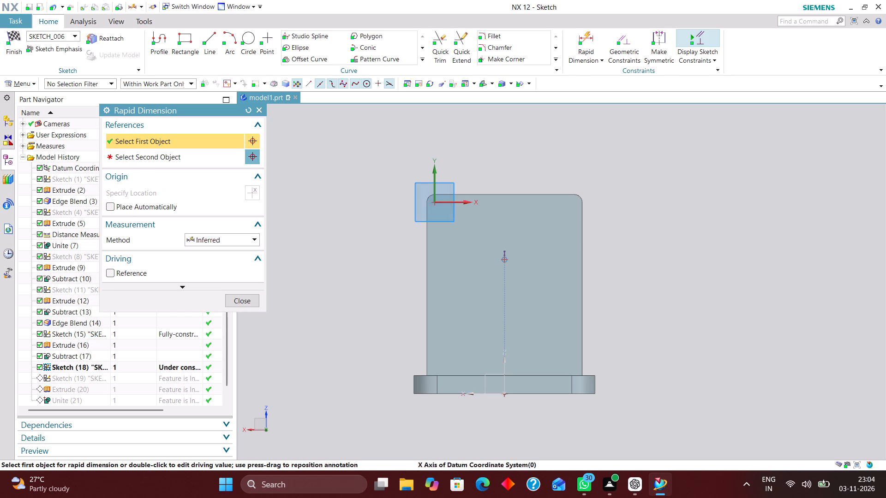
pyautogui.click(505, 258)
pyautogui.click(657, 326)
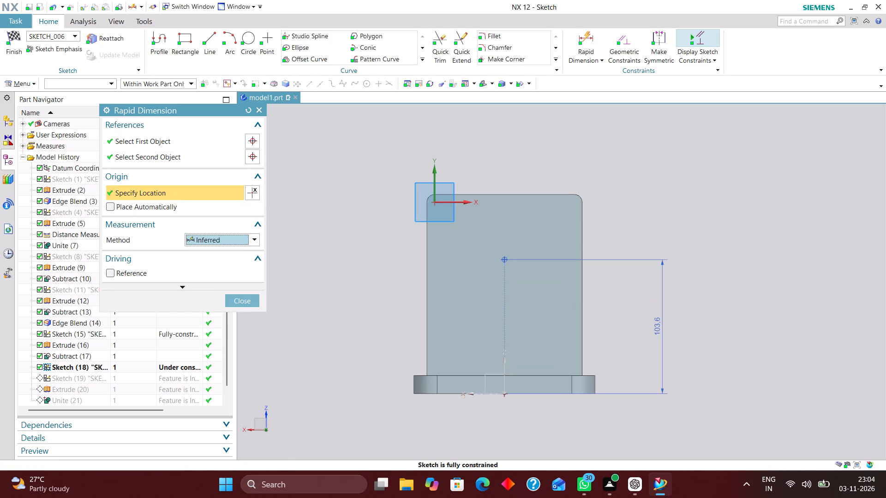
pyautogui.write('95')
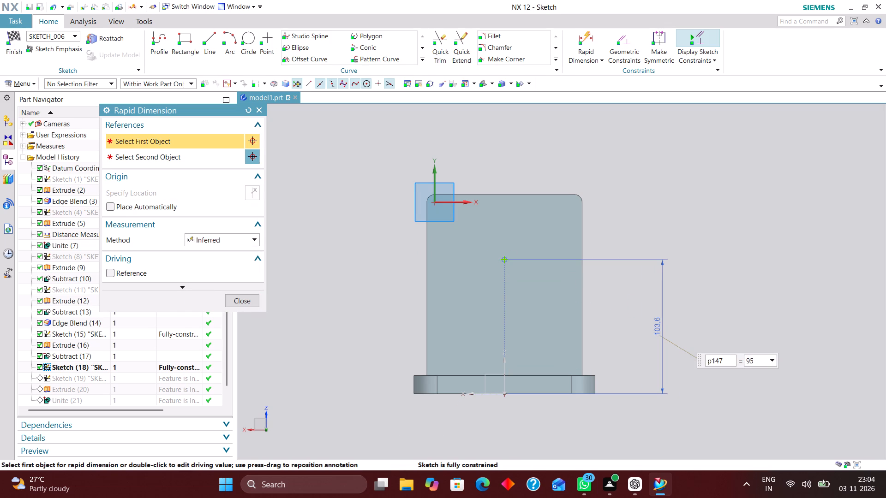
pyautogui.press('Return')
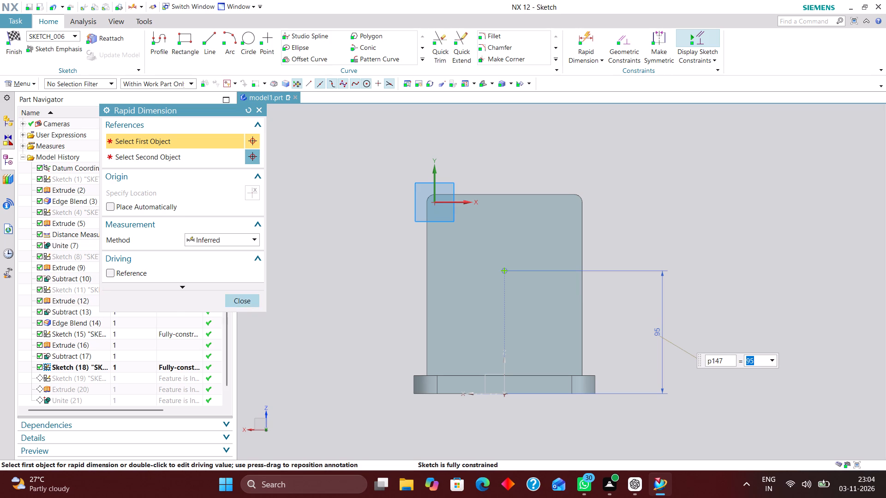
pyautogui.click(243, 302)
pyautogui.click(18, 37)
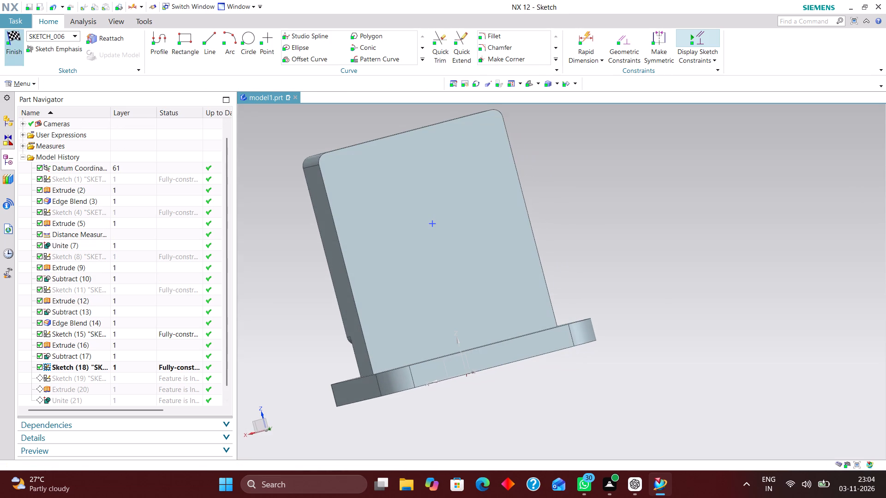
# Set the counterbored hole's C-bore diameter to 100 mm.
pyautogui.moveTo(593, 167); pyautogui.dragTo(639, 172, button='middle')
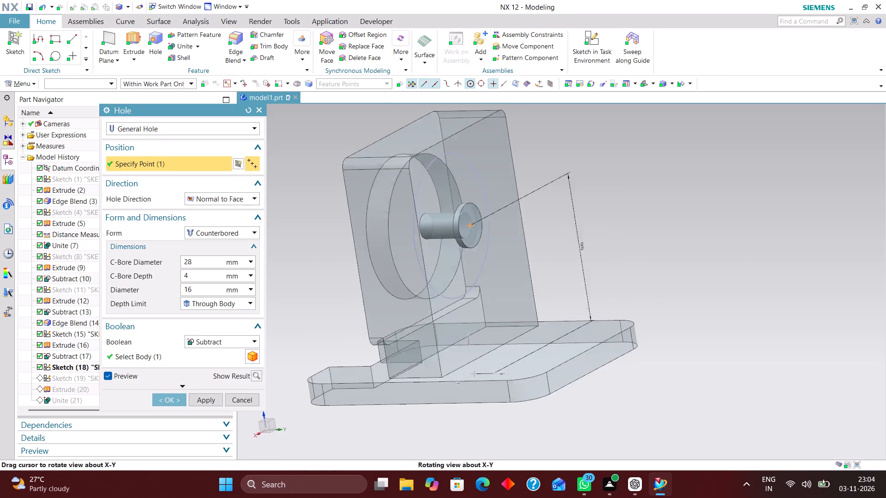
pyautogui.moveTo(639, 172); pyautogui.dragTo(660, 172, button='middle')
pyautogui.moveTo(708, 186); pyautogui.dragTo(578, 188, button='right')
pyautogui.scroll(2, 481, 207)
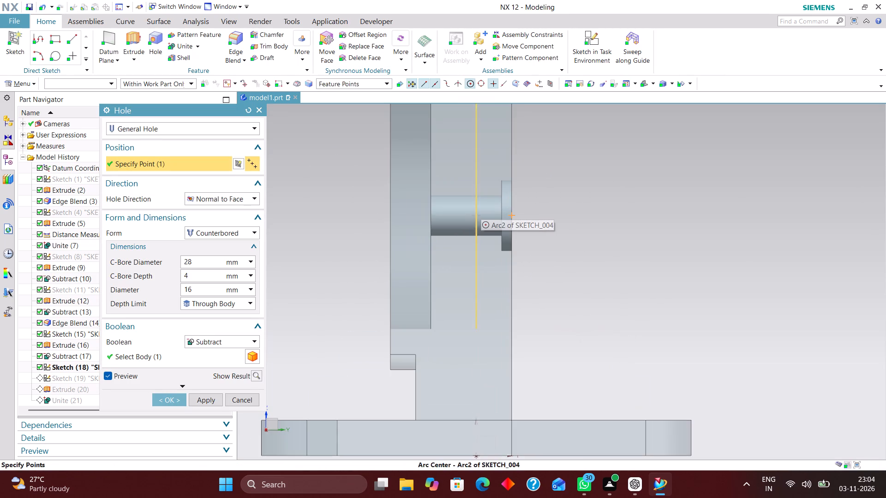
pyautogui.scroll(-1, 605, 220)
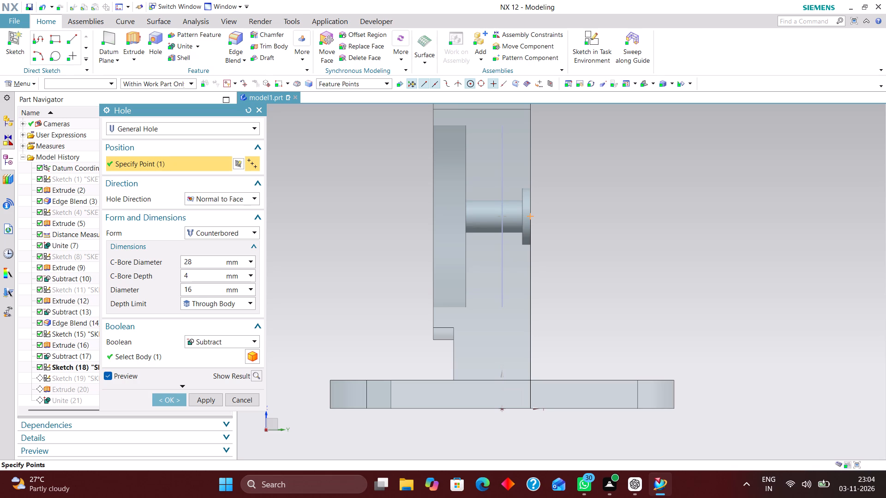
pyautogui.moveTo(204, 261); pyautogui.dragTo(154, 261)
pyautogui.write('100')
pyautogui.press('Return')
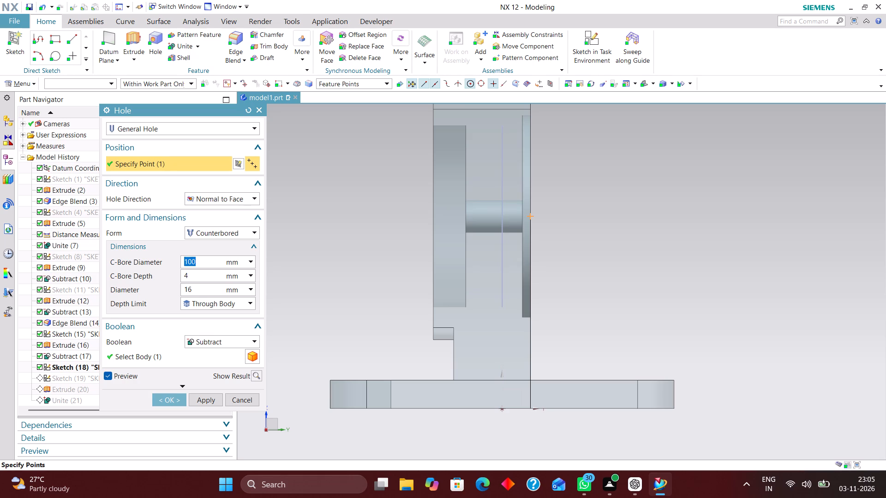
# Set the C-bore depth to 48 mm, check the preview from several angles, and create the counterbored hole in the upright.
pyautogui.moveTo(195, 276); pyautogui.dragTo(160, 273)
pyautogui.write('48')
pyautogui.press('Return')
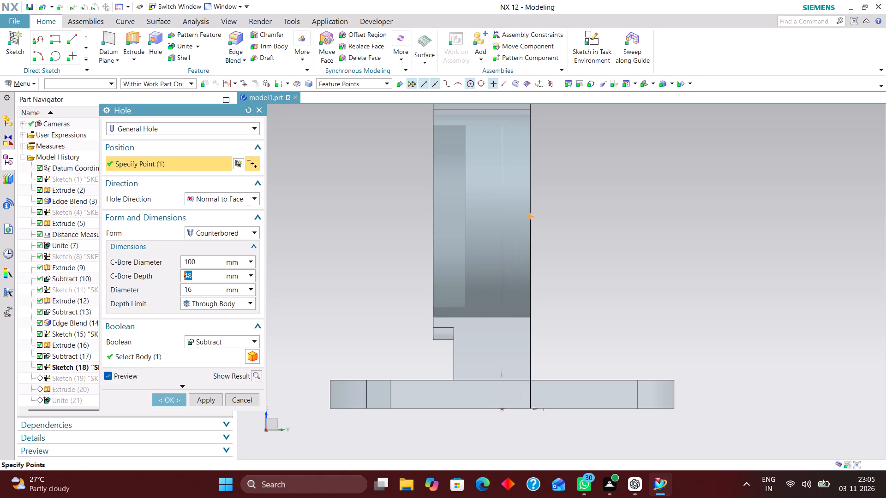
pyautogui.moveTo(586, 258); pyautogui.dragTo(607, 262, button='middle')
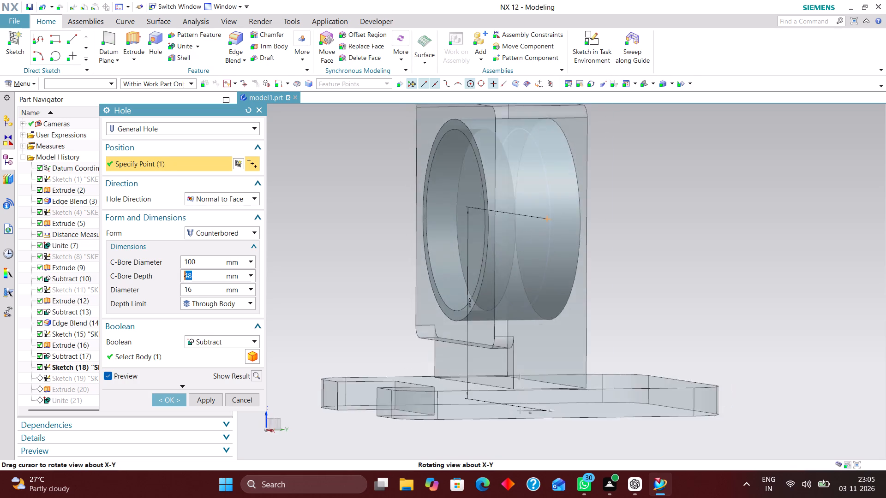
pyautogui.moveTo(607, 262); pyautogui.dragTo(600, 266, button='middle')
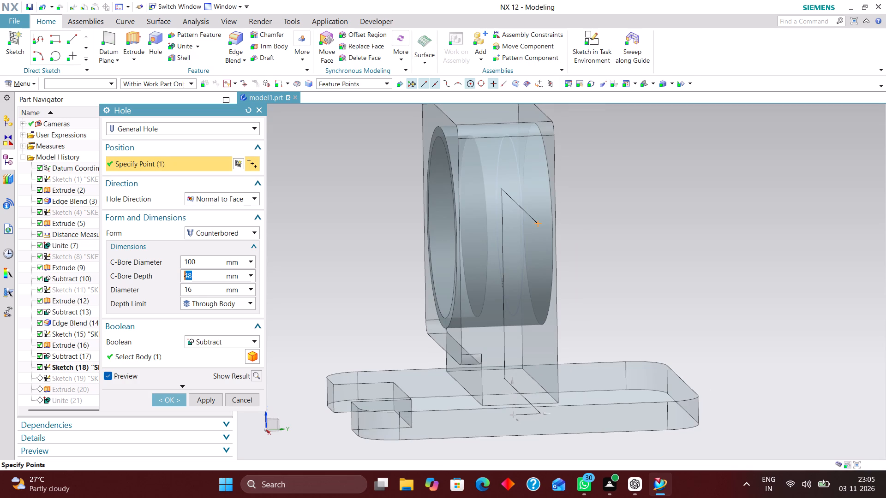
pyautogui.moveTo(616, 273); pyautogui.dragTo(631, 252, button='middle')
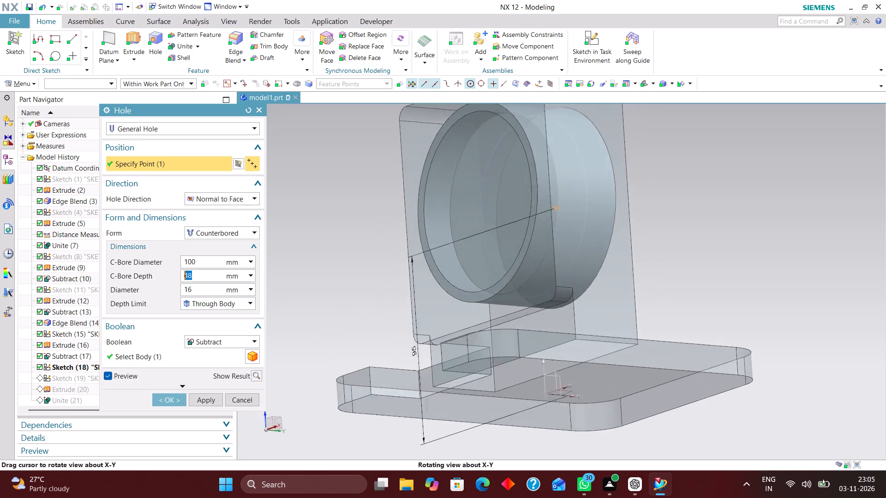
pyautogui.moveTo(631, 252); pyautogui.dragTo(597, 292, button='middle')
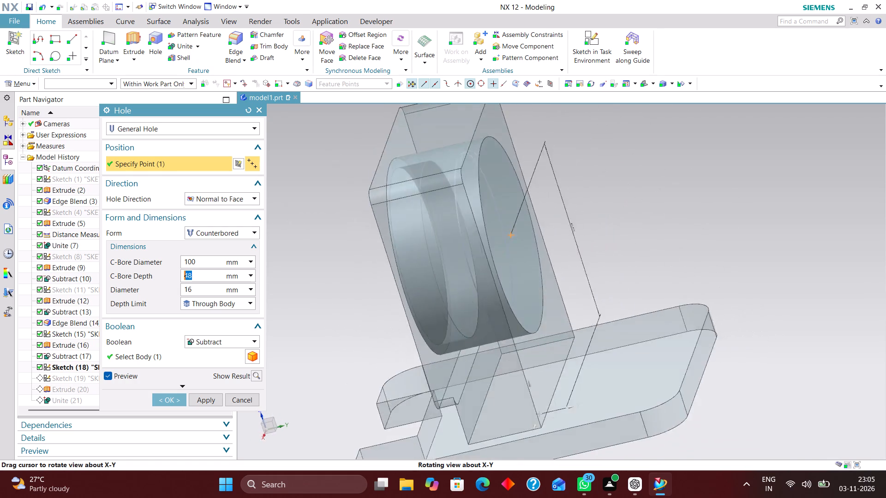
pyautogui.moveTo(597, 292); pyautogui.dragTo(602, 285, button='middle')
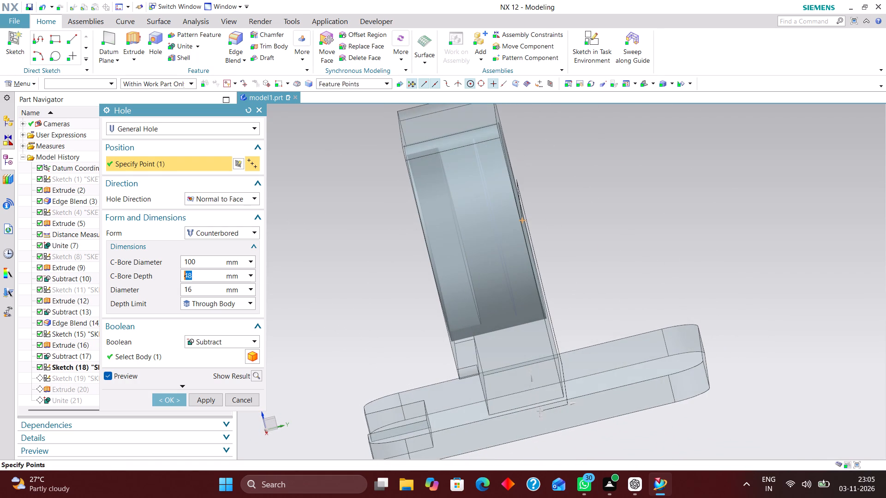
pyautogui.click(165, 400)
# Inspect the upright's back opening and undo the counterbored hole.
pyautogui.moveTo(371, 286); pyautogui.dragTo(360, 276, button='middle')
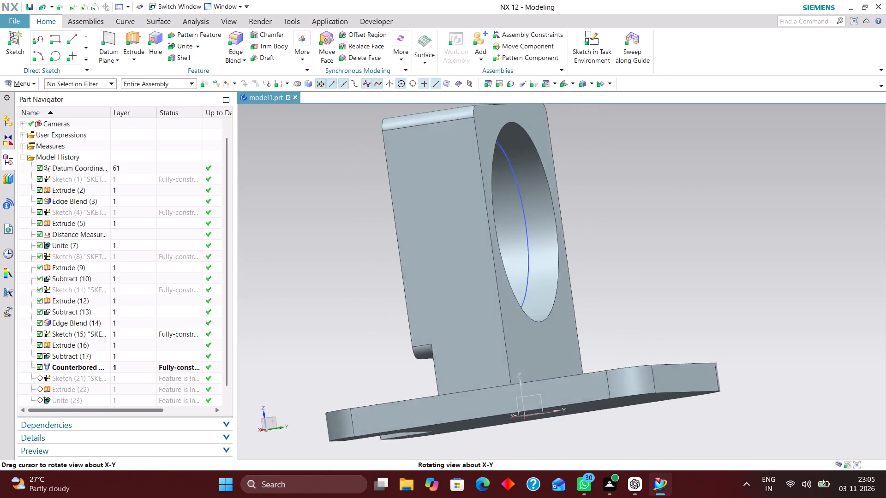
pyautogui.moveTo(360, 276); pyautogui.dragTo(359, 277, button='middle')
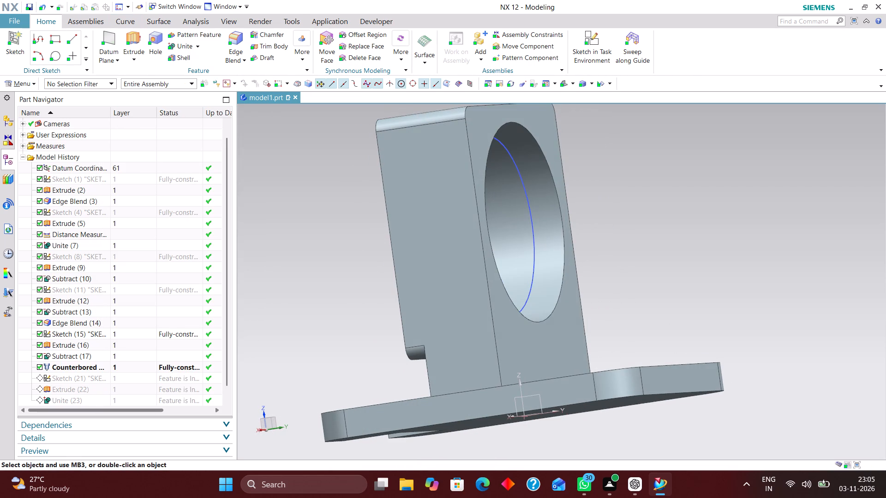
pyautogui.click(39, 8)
# Edit the upright's extrusion so that its end distance is 44 mm.
pyautogui.moveTo(327, 134); pyautogui.dragTo(346, 131, button='middle')
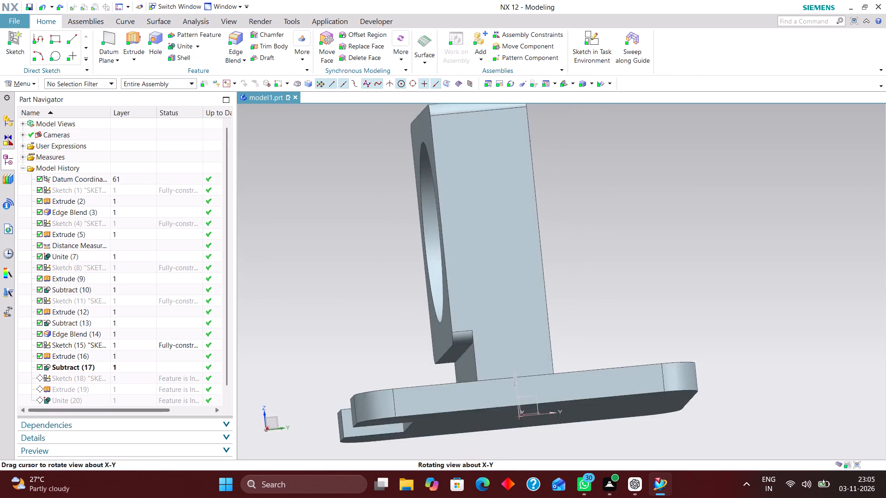
pyautogui.moveTo(346, 131); pyautogui.dragTo(343, 137, button='middle')
pyautogui.doubleClick(432, 144)
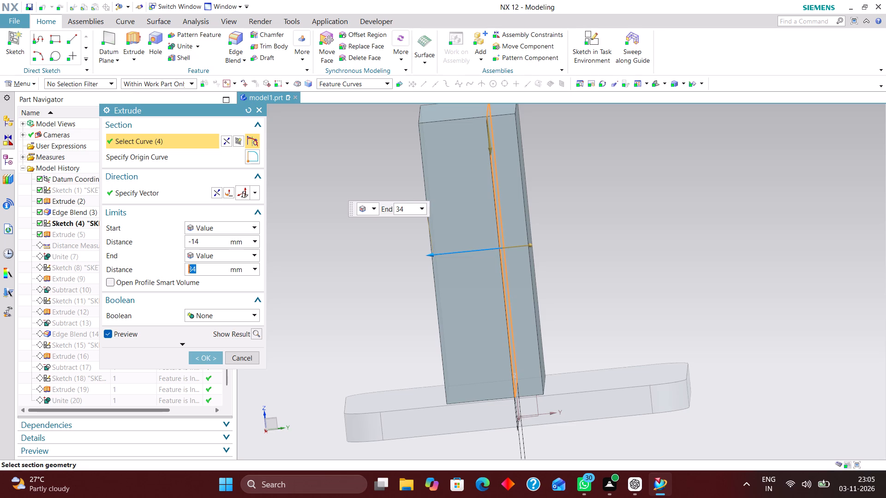
pyautogui.moveTo(631, 166); pyautogui.dragTo(567, 192, button='right')
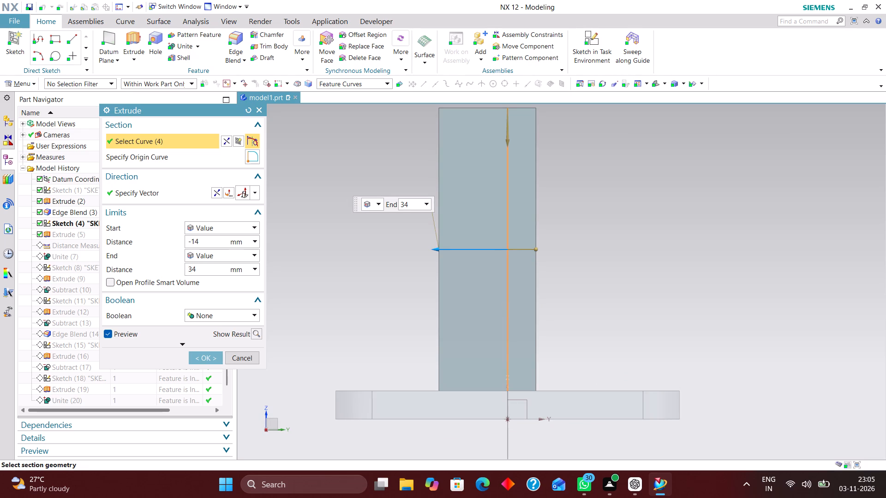
pyautogui.scroll(1, 436, 253)
pyautogui.moveTo(437, 246); pyautogui.dragTo(406, 242)
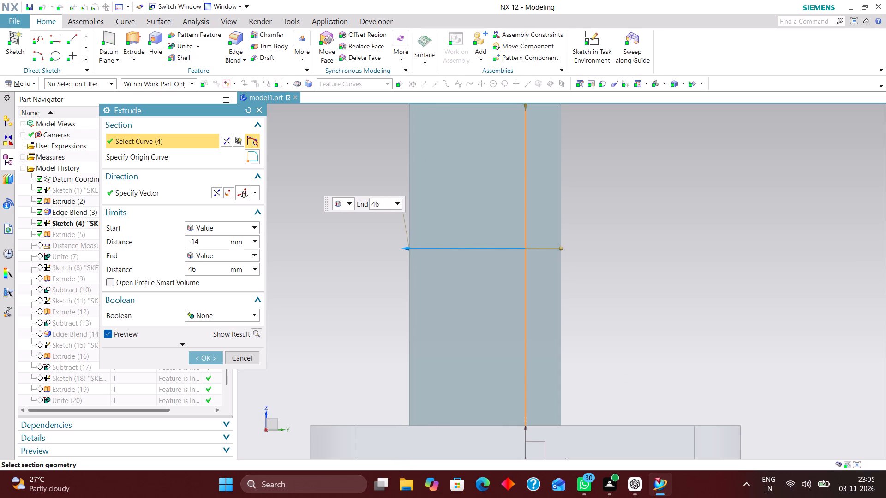
pyautogui.moveTo(406, 242); pyautogui.dragTo(413, 242)
pyautogui.click(204, 360)
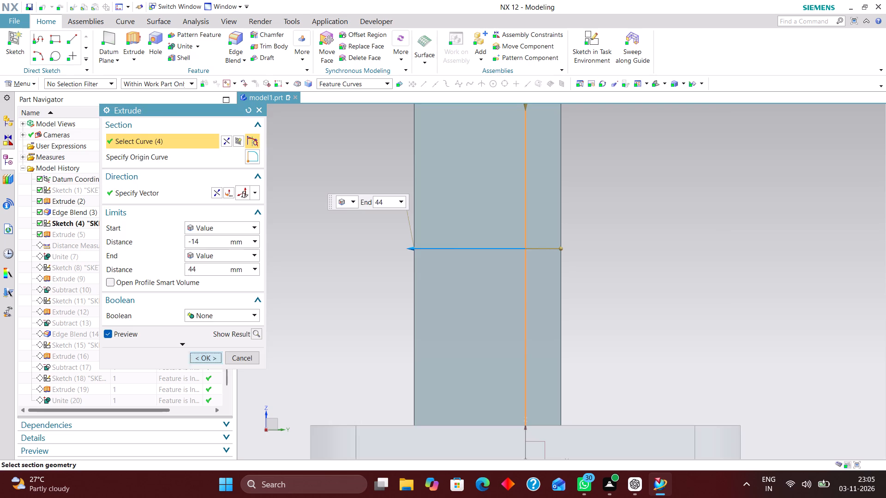
# Examine the upright's recess, its side faces and the small groove near the base.
pyautogui.scroll(-3, 375, 248)
pyautogui.moveTo(372, 249); pyautogui.dragTo(395, 261, button='middle')
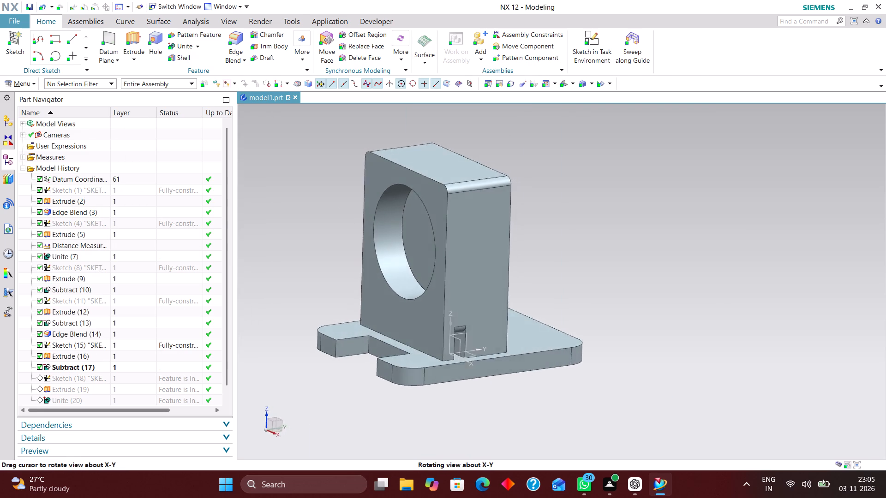
pyautogui.moveTo(395, 261); pyautogui.dragTo(393, 261, button='middle')
pyautogui.scroll(1, 393, 261)
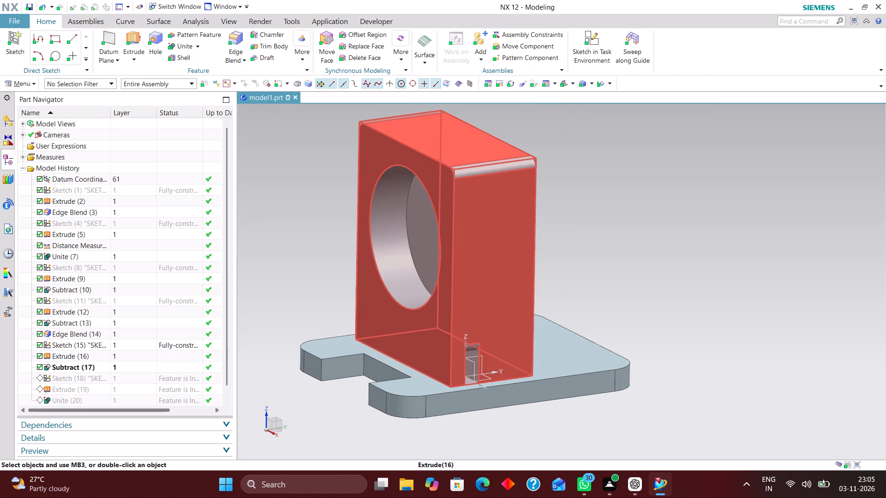
pyautogui.scroll(1, 453, 350)
pyautogui.scroll(-2, 443, 294)
pyautogui.scroll(2, 467, 338)
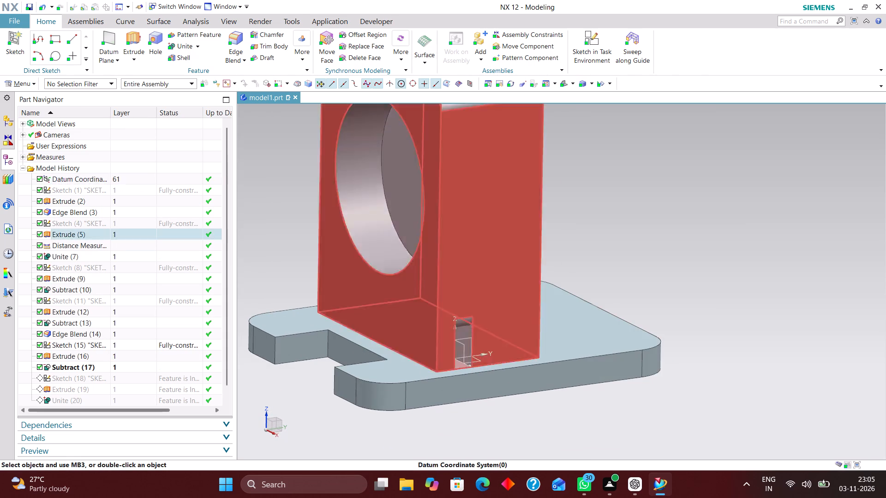
pyautogui.scroll(-2, 457, 299)
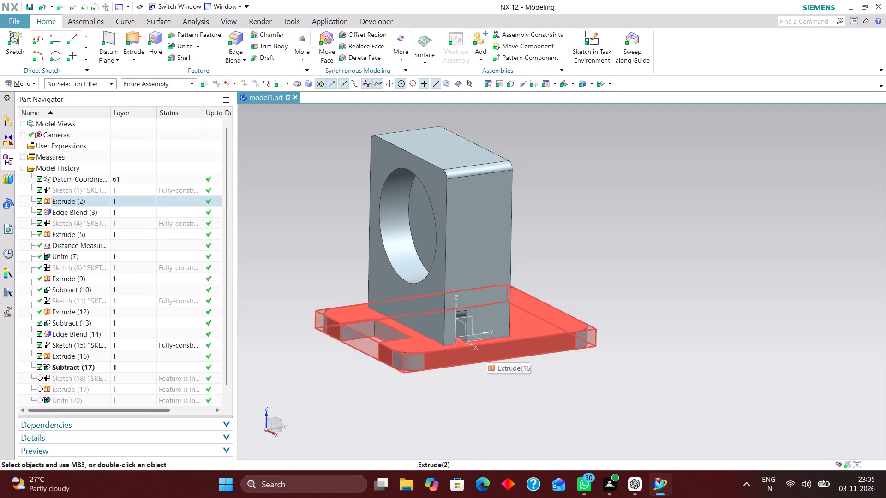
pyautogui.scroll(1, 494, 363)
pyautogui.moveTo(491, 364); pyautogui.dragTo(486, 366, button='middle')
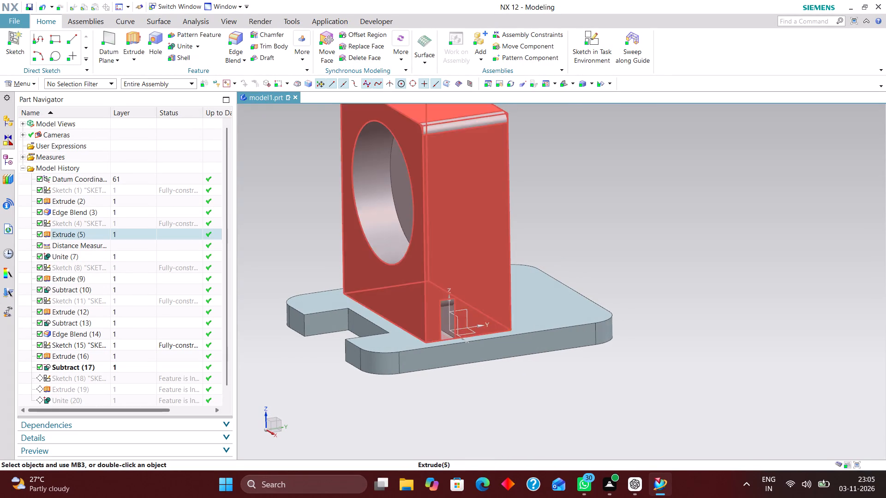
pyautogui.scroll(-3, 153, 308)
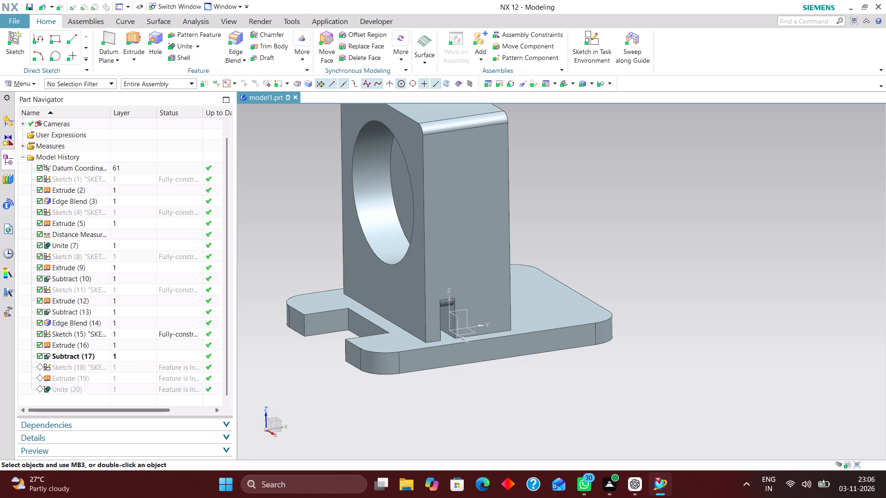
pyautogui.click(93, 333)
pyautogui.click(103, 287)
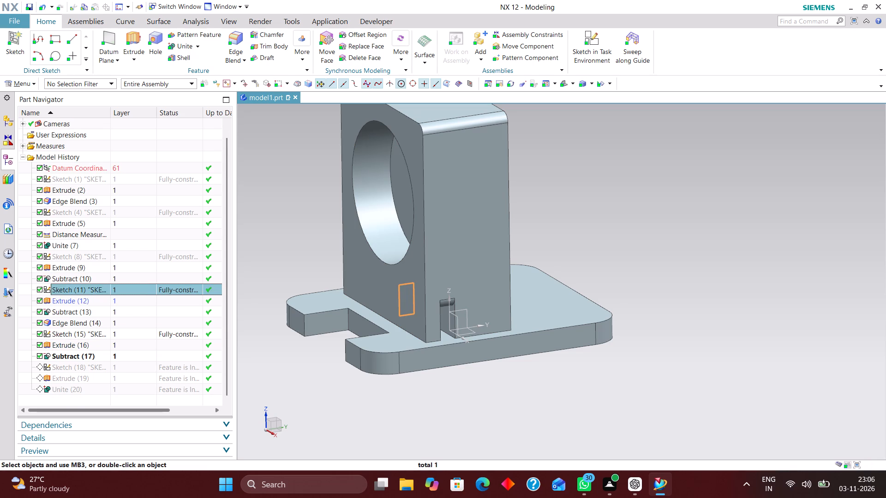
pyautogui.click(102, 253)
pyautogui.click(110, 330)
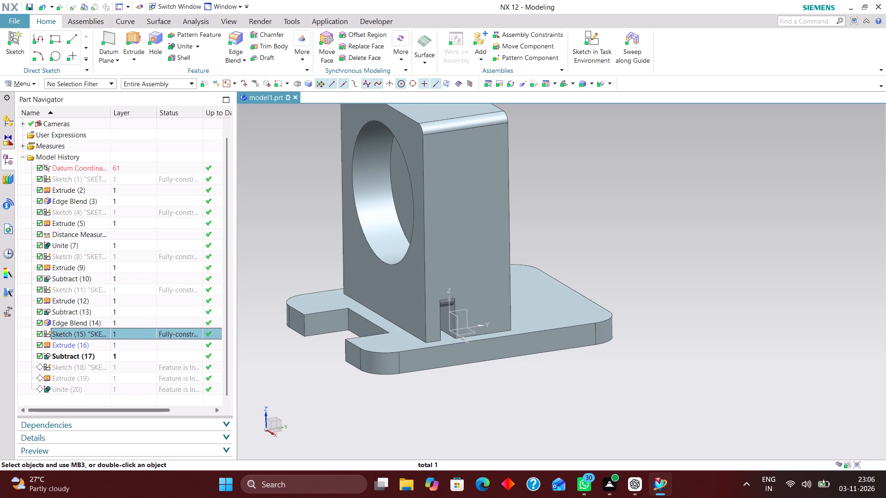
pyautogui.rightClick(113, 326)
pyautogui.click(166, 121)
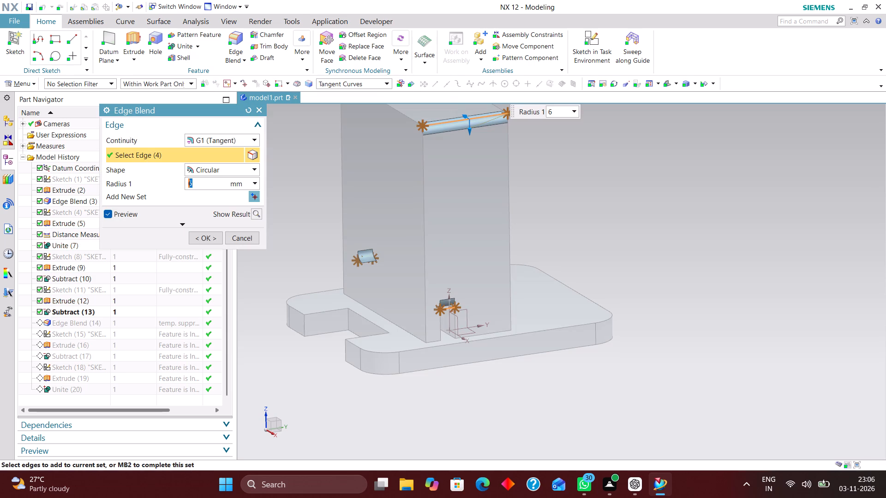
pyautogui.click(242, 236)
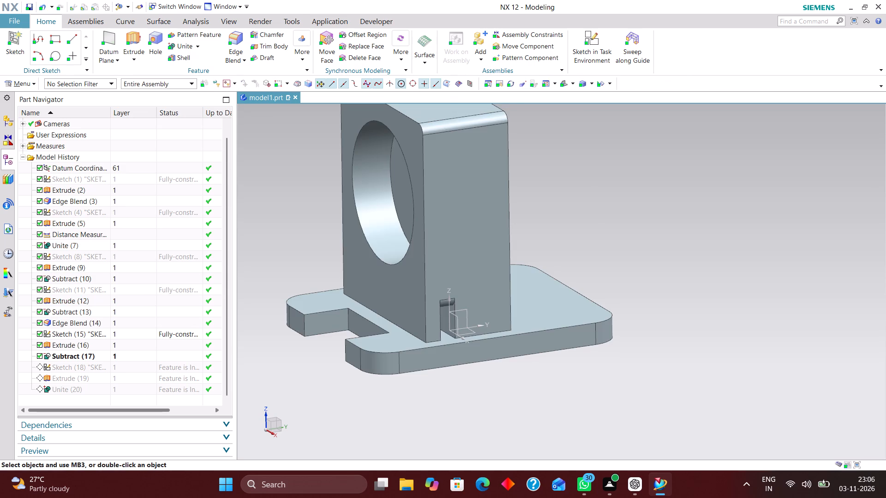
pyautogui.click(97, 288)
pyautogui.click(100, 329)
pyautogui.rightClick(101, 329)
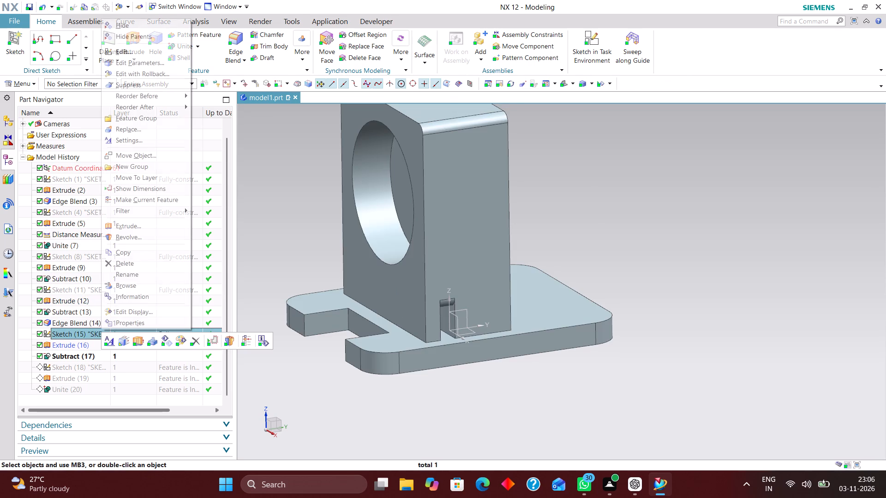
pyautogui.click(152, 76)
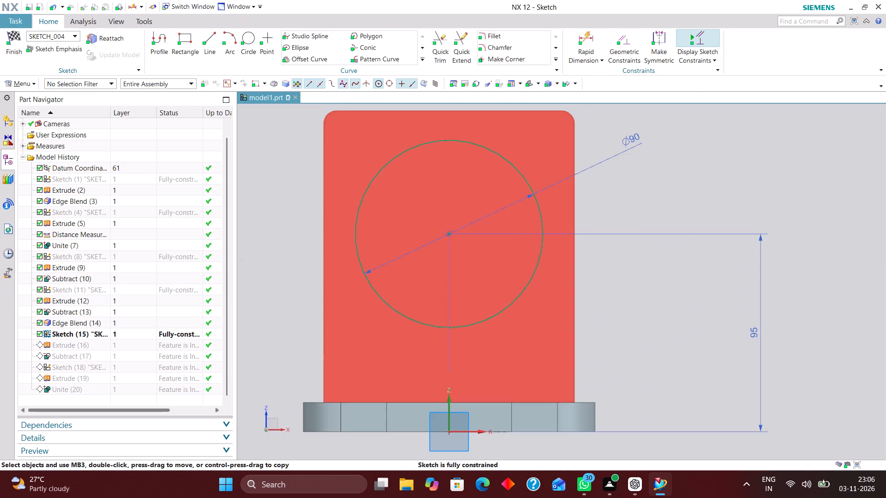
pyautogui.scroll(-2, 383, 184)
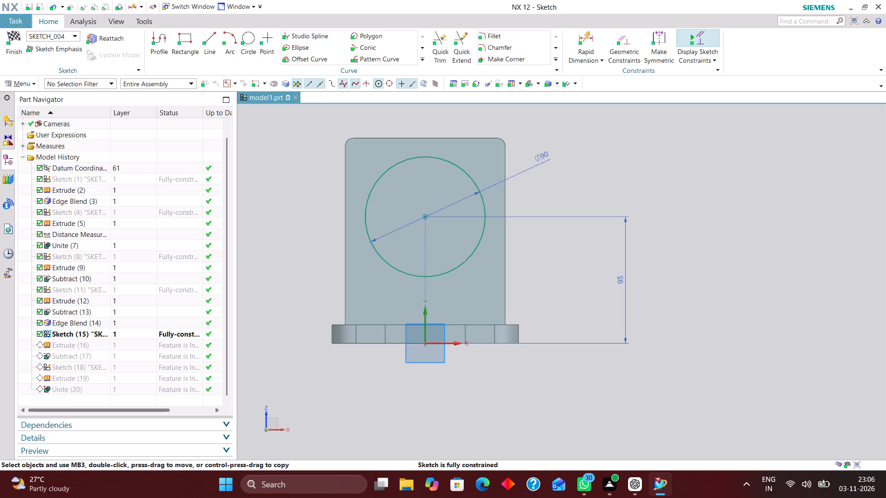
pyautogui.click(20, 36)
# Edit the 90 mm recess extrusion so that its start distance is 44-16 mm.
pyautogui.click(94, 342)
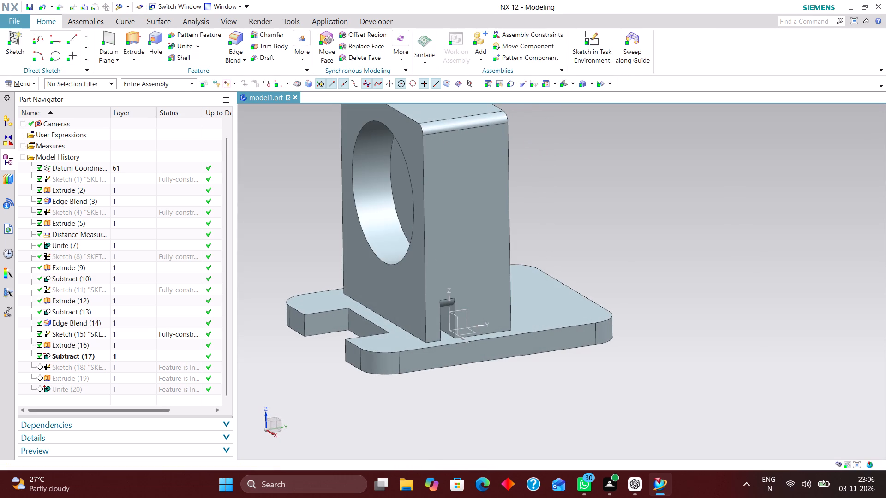
pyautogui.rightClick(94, 342)
pyautogui.click(149, 123)
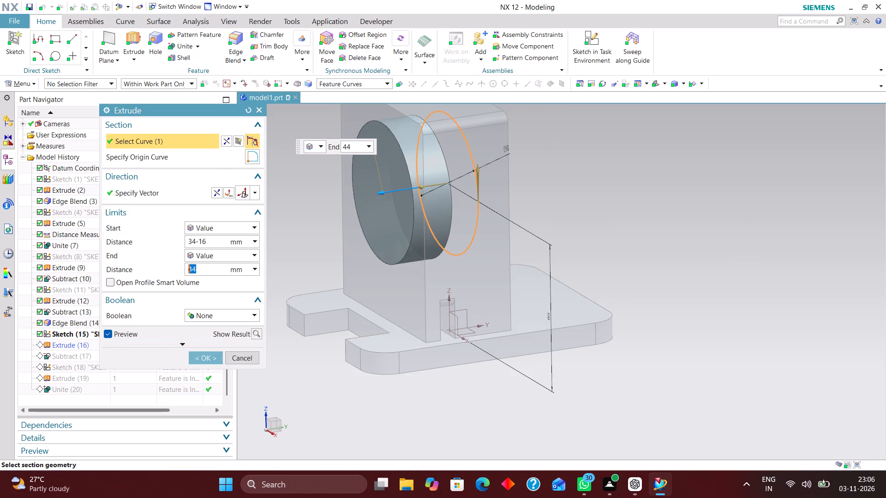
pyautogui.moveTo(643, 175); pyautogui.dragTo(519, 182, button='right')
pyautogui.scroll(1, 447, 175)
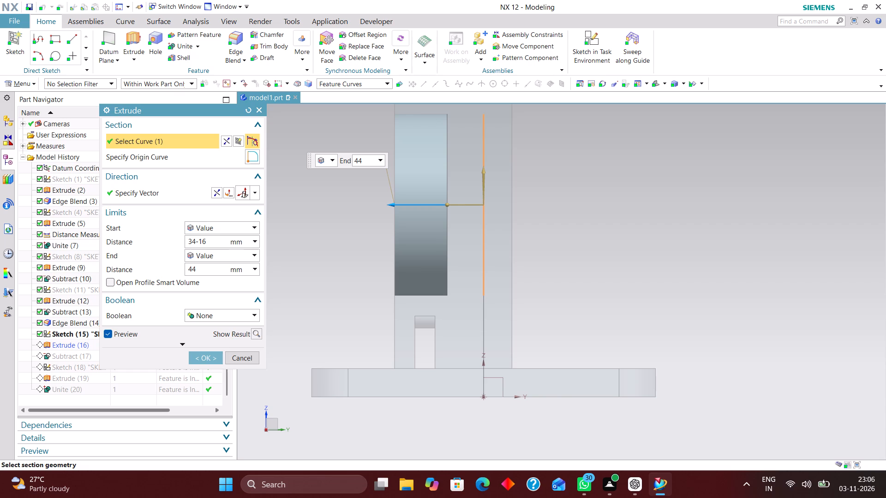
pyautogui.click(192, 242)
pyautogui.press('BackSpace')
pyautogui.press('4')
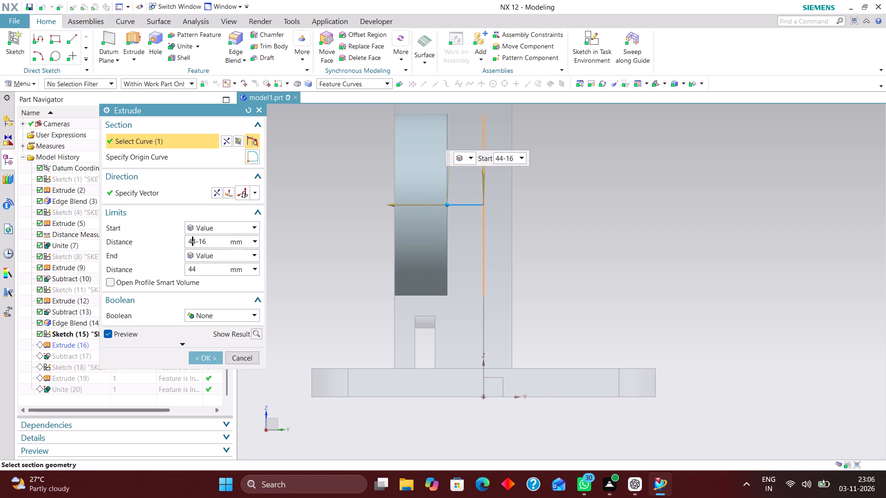
pyautogui.press('Return')
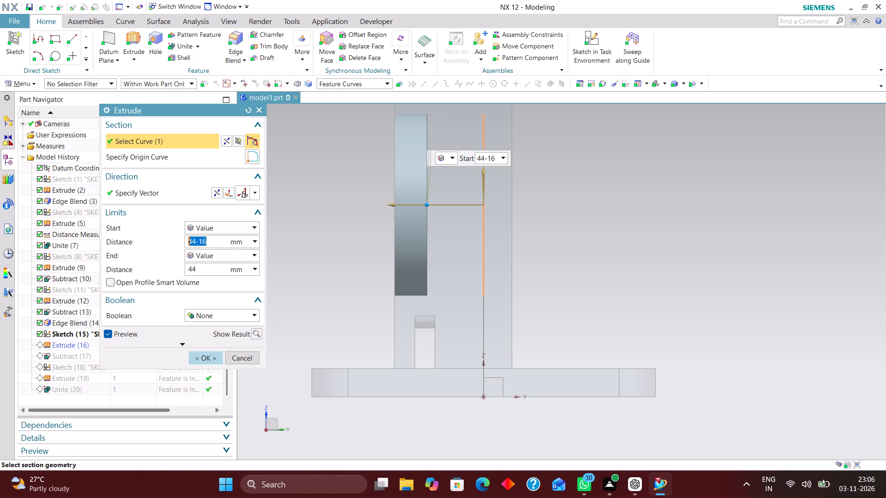
pyautogui.click(208, 355)
# Start a hole on the upright's back face, placing its centre point and constraining it onto the vertical datum axis.
pyautogui.scroll(-1, 610, 185)
pyautogui.moveTo(590, 202); pyautogui.dragTo(562, 213, button='middle')
pyautogui.click(153, 41)
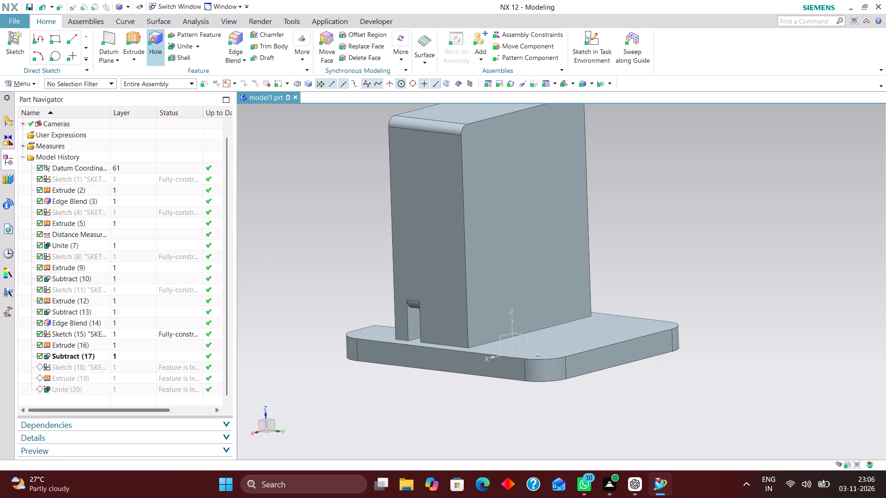
pyautogui.click(527, 222)
pyautogui.scroll(-5, 535, 178)
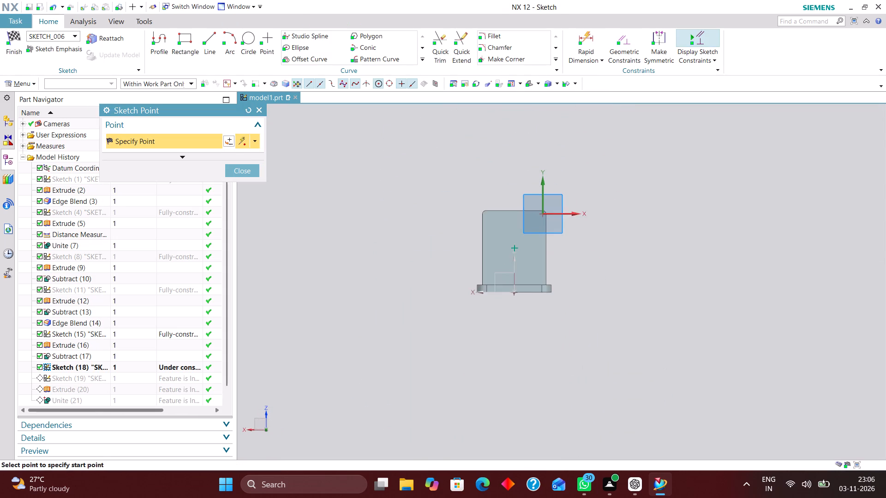
pyautogui.scroll(4, 527, 268)
pyautogui.click(626, 45)
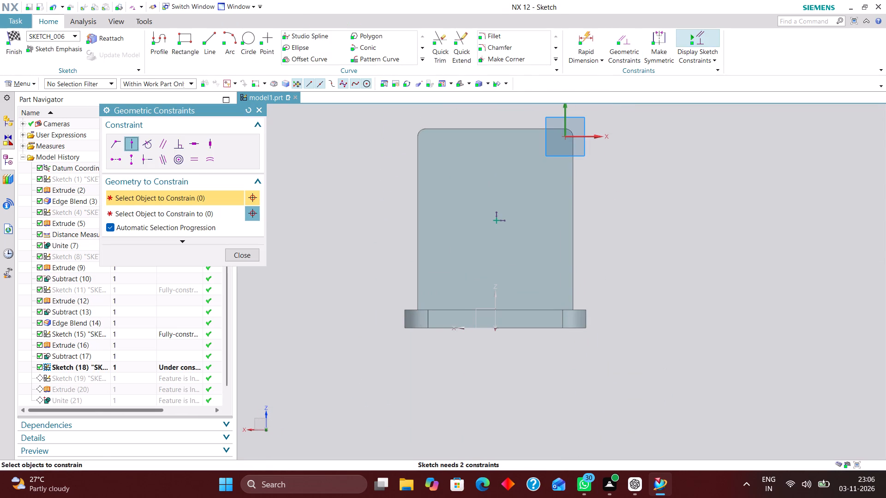
pyautogui.click(495, 217)
pyautogui.click(497, 296)
# Dimension the hole's centre point 95 mm above the horizontal datum axis at the base's underside and finish the sketch.
pyautogui.click(585, 34)
pyautogui.click(464, 329)
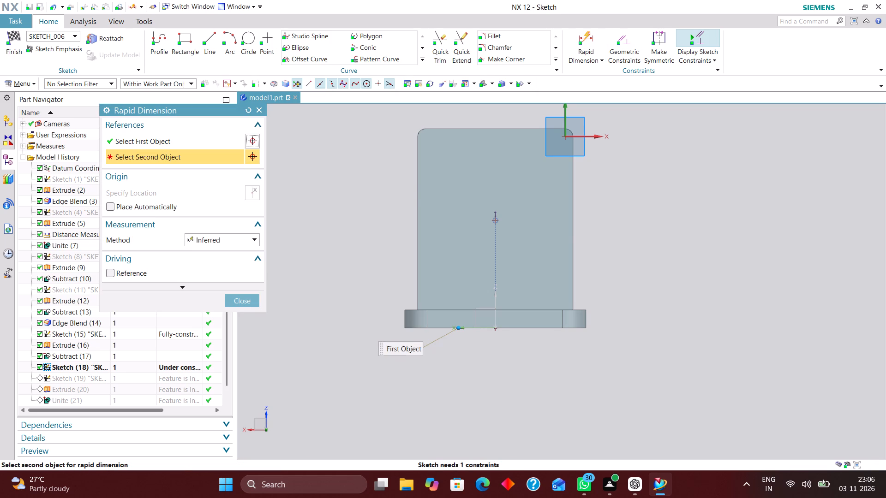
pyautogui.click(497, 223)
pyautogui.click(641, 263)
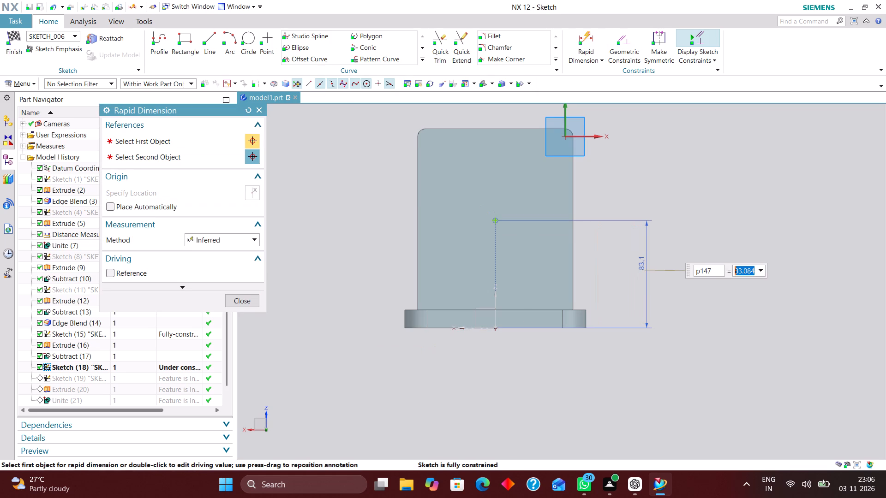
pyautogui.write('95')
pyautogui.press('Return')
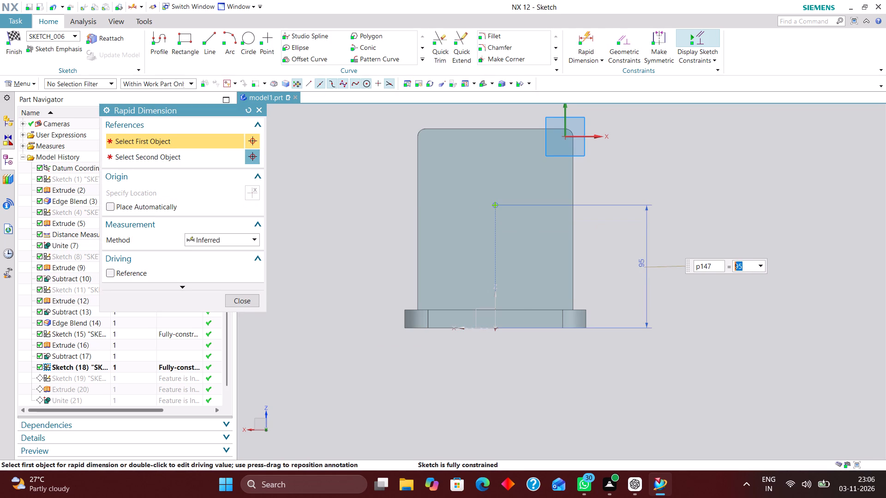
pyautogui.click(252, 302)
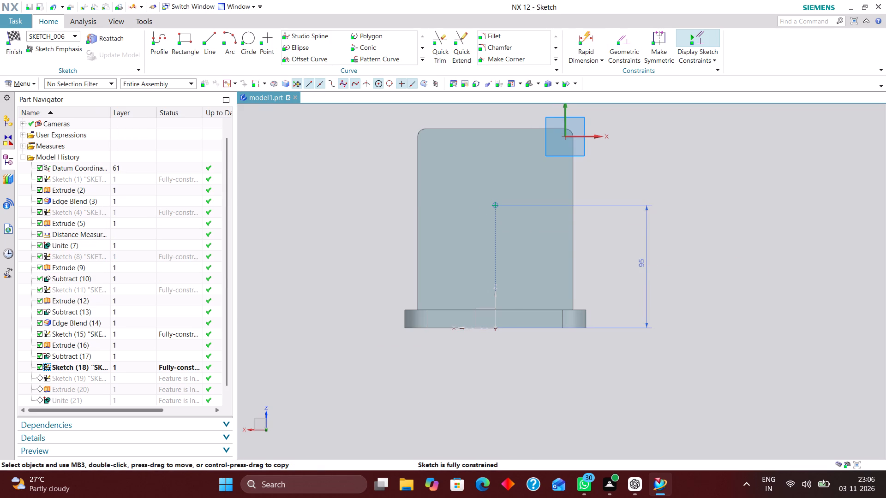
pyautogui.click(5, 39)
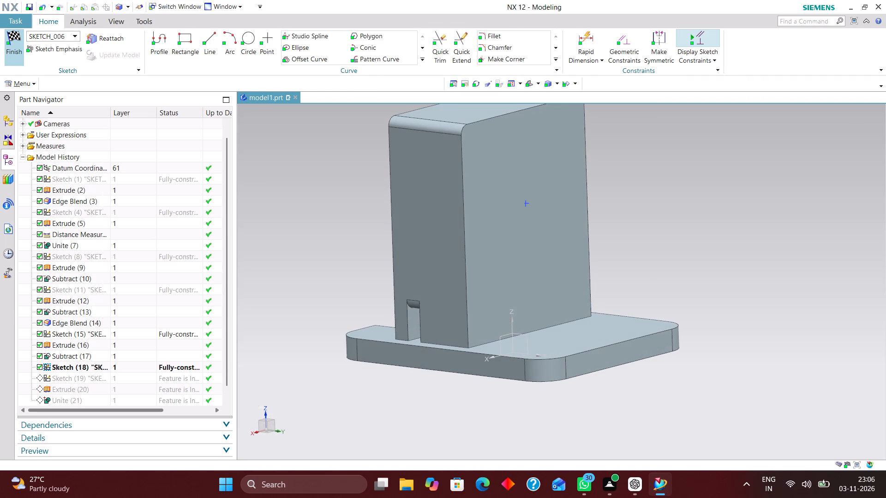
# Set the hole diameter to 90 mm and create the through-body counterbored hole with a 100 mm C-bore, 48 mm deep.
pyautogui.moveTo(732, 196); pyautogui.dragTo(766, 179, button='middle')
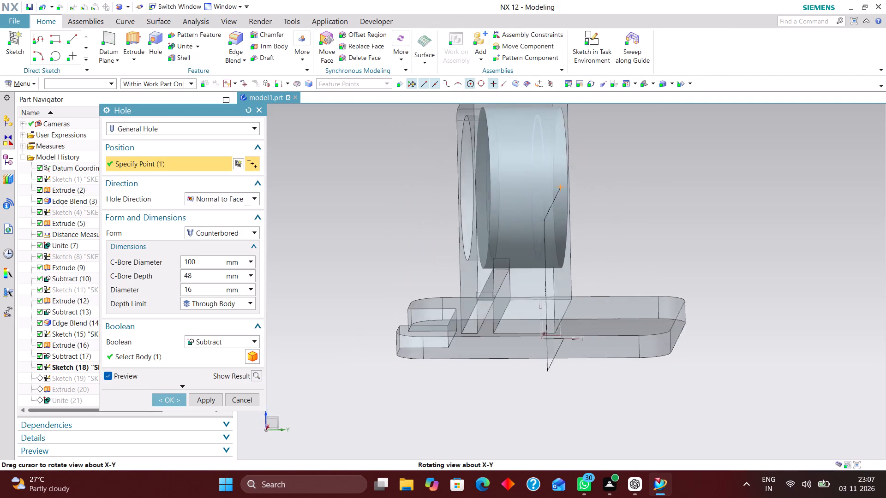
pyautogui.moveTo(766, 179); pyautogui.dragTo(762, 187, button='middle')
pyautogui.scroll(1, 762, 187)
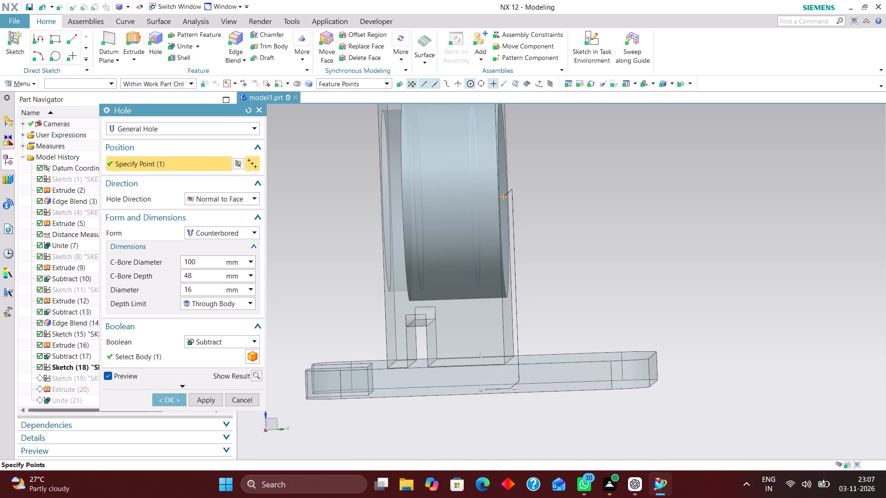
pyautogui.moveTo(192, 290); pyautogui.dragTo(167, 288)
pyautogui.write('90')
pyautogui.press('Return')
pyautogui.scroll(-2, 363, 202)
pyautogui.moveTo(344, 182); pyautogui.dragTo(349, 184, button='middle')
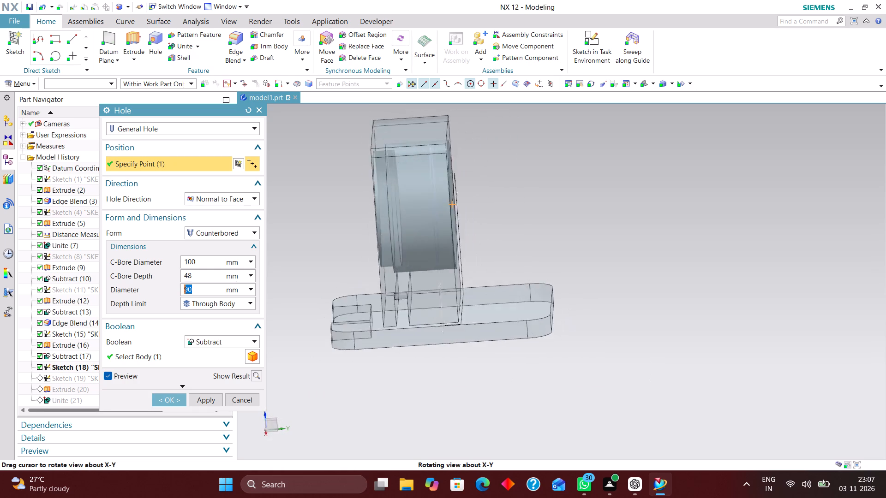
pyautogui.moveTo(349, 184); pyautogui.dragTo(350, 182, button='middle')
pyautogui.scroll(1, 357, 180)
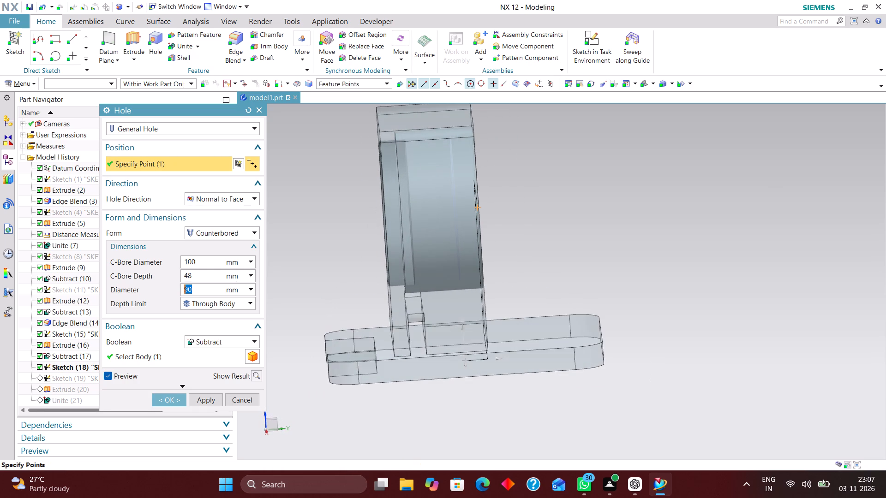
pyautogui.moveTo(554, 184); pyautogui.dragTo(483, 188, button='right')
pyautogui.scroll(2, 416, 247)
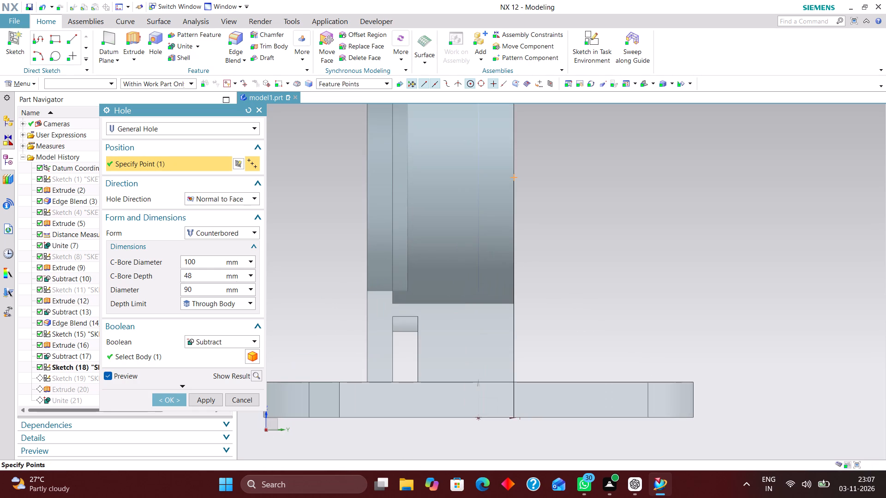
pyautogui.scroll(-2, 367, 229)
pyautogui.scroll(3, 480, 220)
pyautogui.scroll(-2, 466, 192)
pyautogui.scroll(-1, 413, 244)
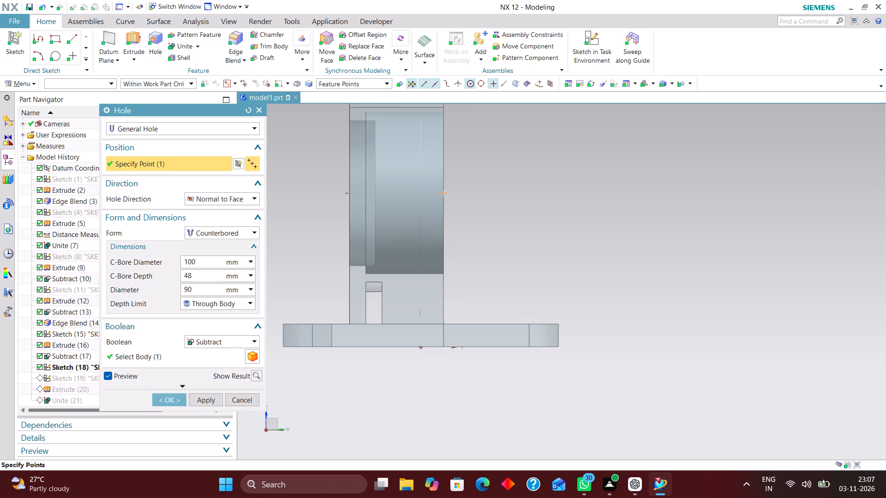
pyautogui.scroll(-1, 413, 245)
pyautogui.click(175, 394)
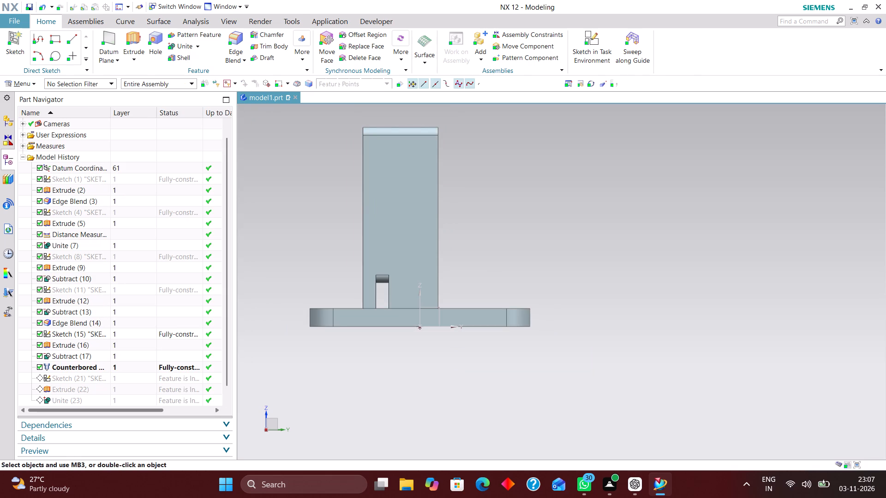
# Hide the 90 mm circle sketch inside the upright's opening.
pyautogui.moveTo(552, 206); pyautogui.dragTo(510, 234, button='middle')
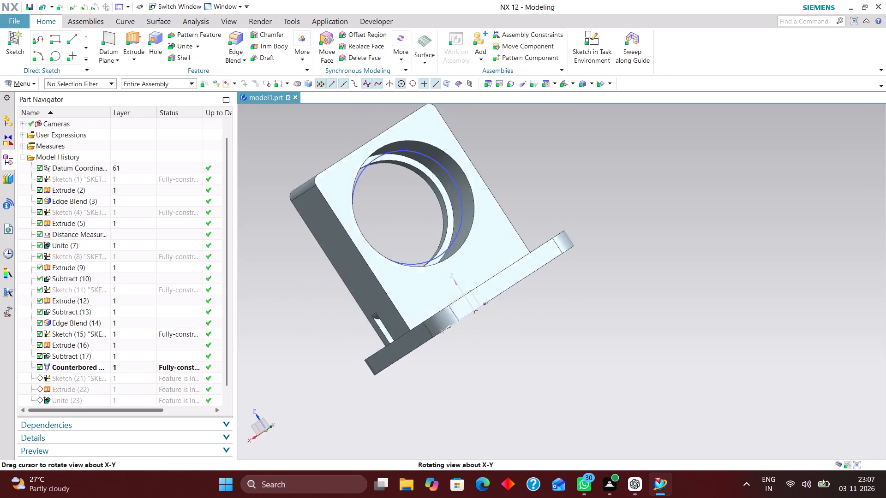
pyautogui.moveTo(510, 234); pyautogui.dragTo(412, 205, button='middle')
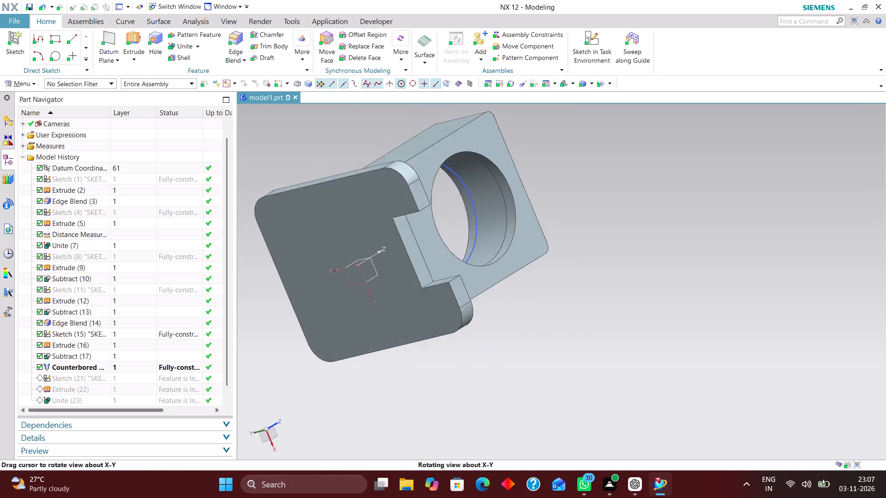
pyautogui.moveTo(412, 205); pyautogui.dragTo(520, 245, button='middle')
pyautogui.scroll(1, 521, 239)
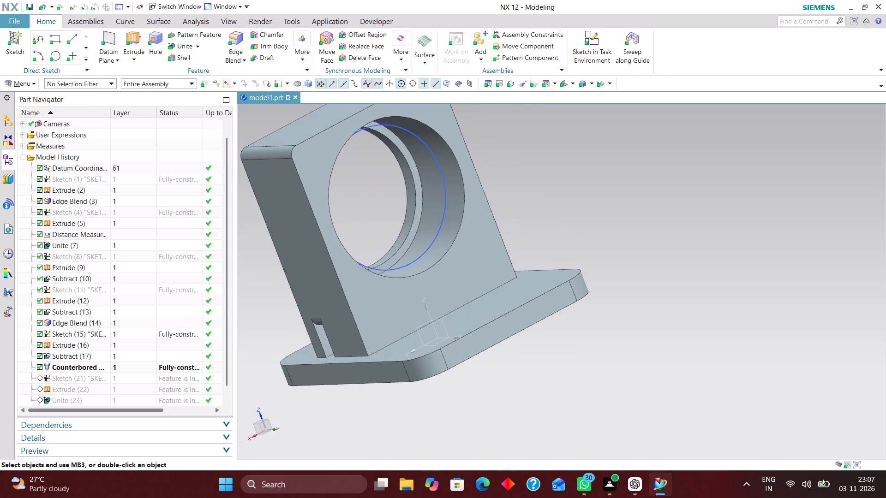
pyautogui.moveTo(445, 188); pyautogui.dragTo(444, 213, button='right')
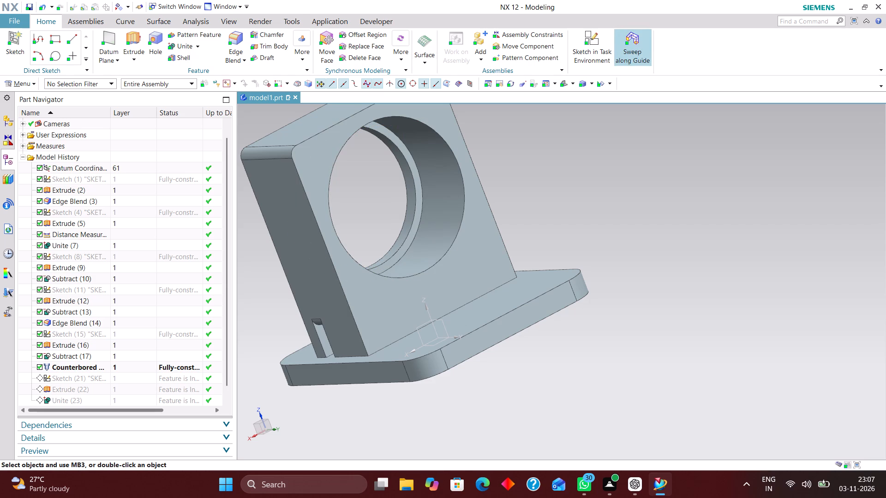
# Examine the upright's stepped bore and the notched base from the trimetric view and from behind.
pyautogui.click(562, 83)
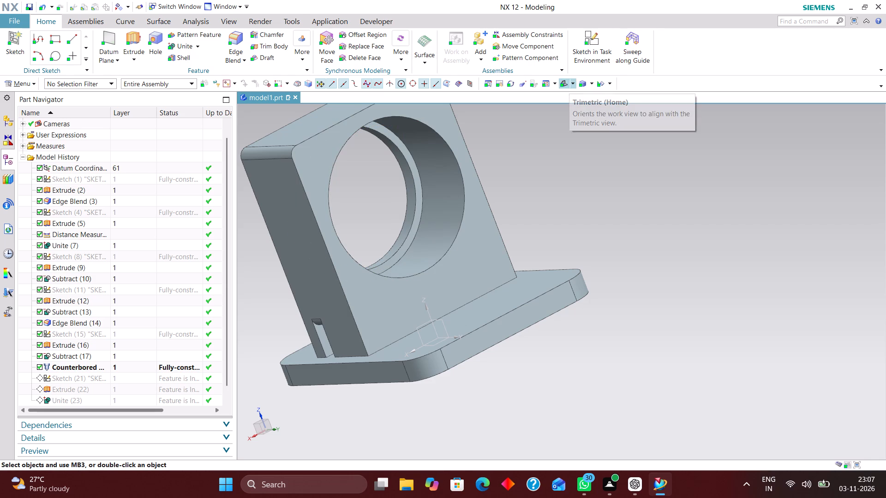
pyautogui.scroll(-4, 611, 186)
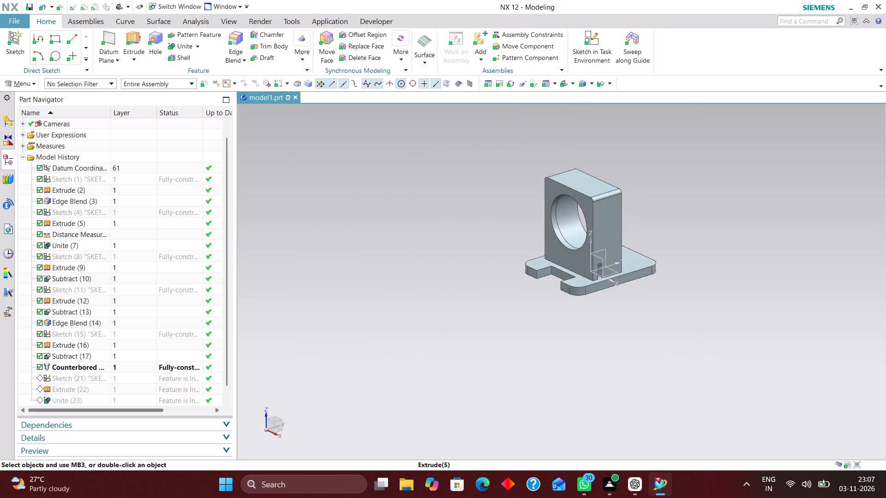
pyautogui.scroll(4, 682, 190)
pyautogui.scroll(-2, 603, 176)
pyautogui.scroll(2, 616, 203)
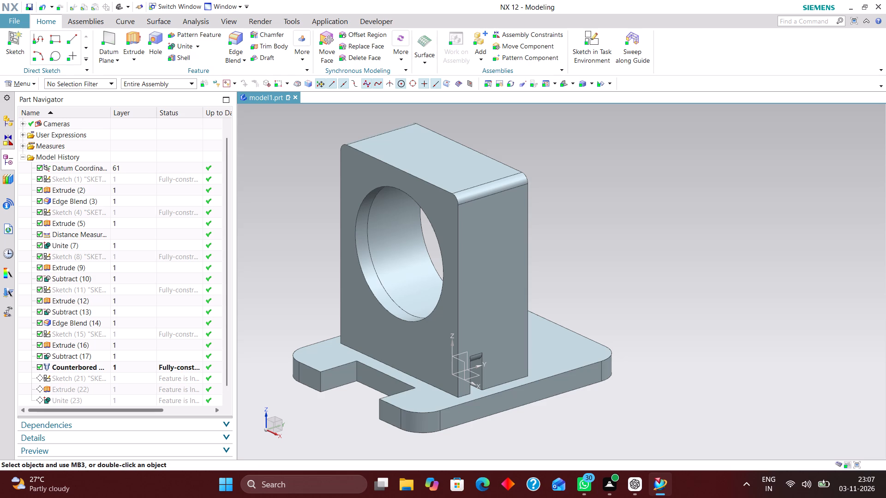
pyautogui.scroll(-1, 525, 165)
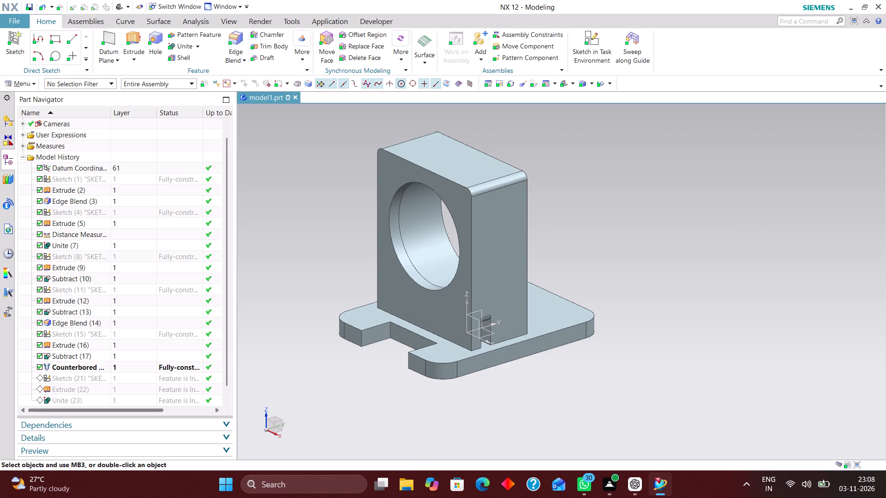
pyautogui.scroll(-3, 568, 182)
pyautogui.scroll(1, 599, 164)
pyautogui.moveTo(582, 169); pyautogui.dragTo(541, 183, button='middle')
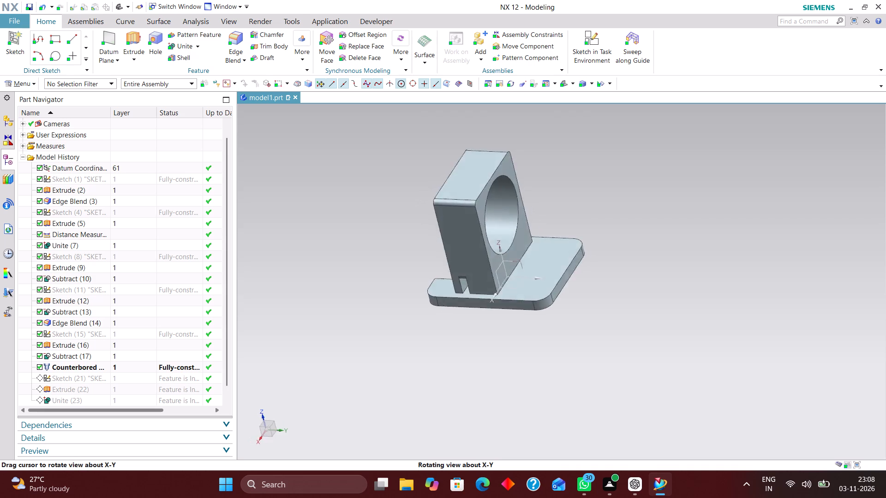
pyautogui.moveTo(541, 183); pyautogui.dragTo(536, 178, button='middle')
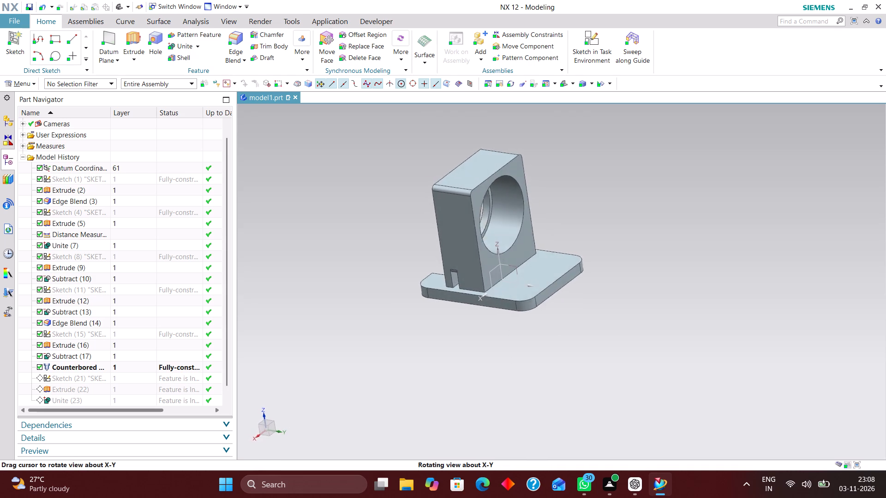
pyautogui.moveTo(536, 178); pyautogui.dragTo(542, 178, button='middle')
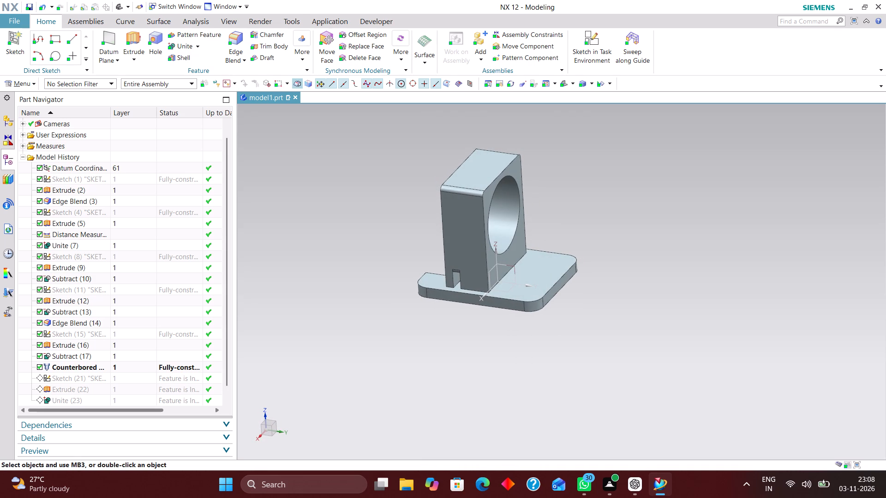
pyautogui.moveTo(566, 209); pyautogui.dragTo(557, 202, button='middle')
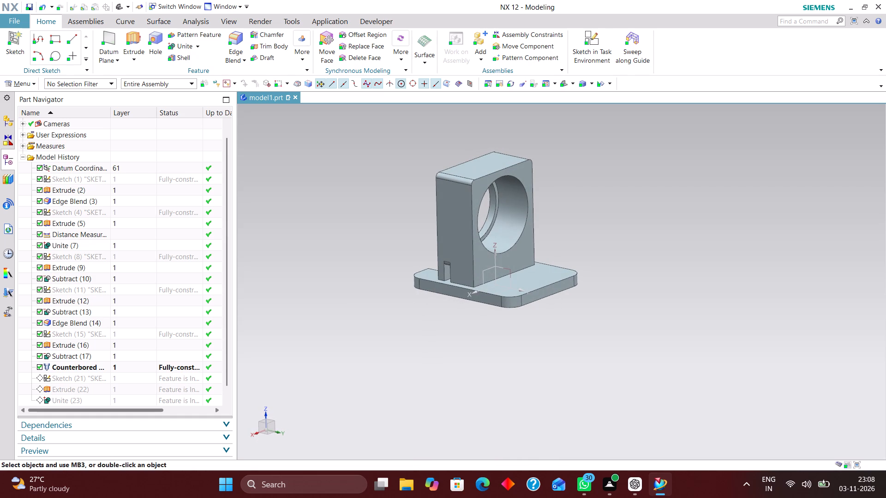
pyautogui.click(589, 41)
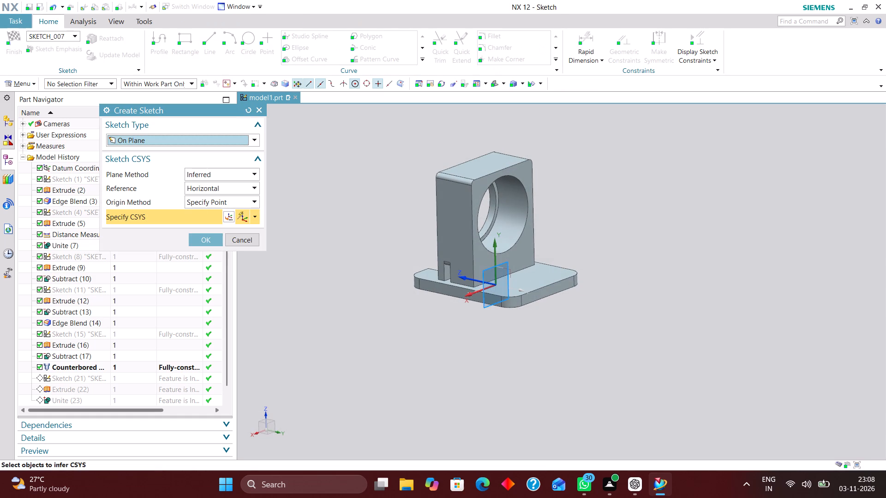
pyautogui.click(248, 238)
# Make Unite (23), the last feature in the model history, the current feature to roll the model forward.
pyautogui.scroll(-5, 106, 296)
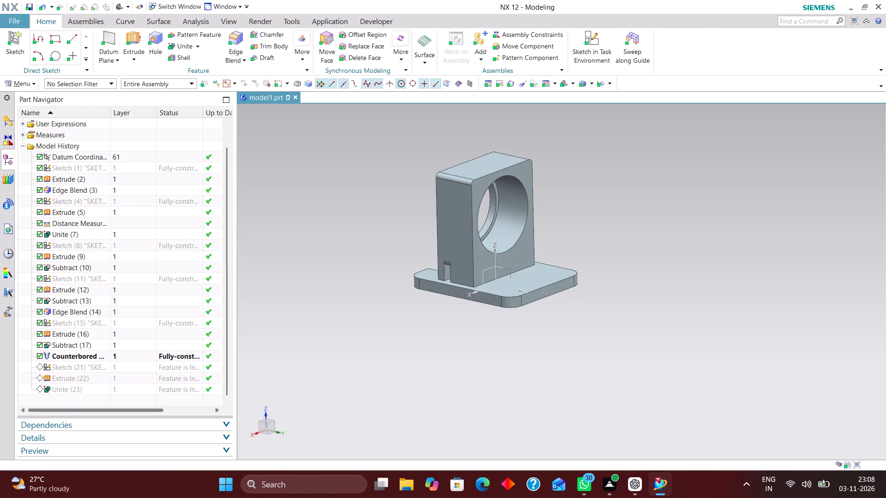
pyautogui.click(136, 388)
pyautogui.rightClick(136, 387)
pyautogui.click(191, 397)
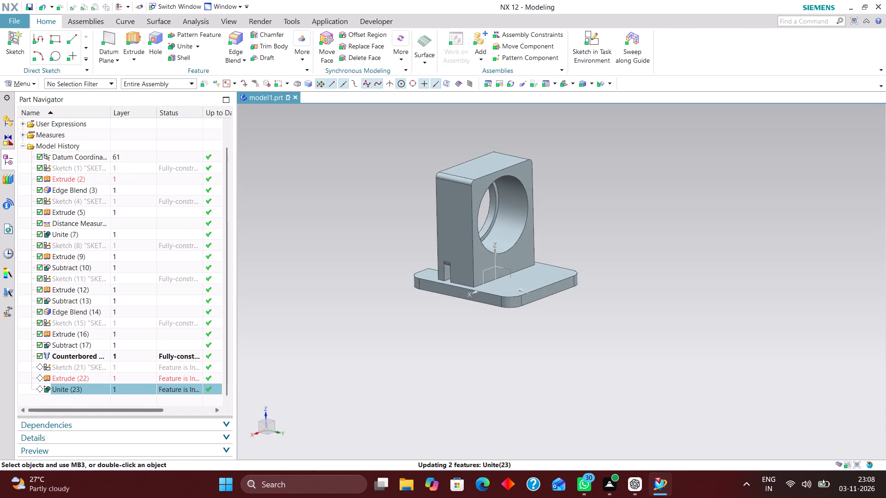
pyautogui.click(791, 95)
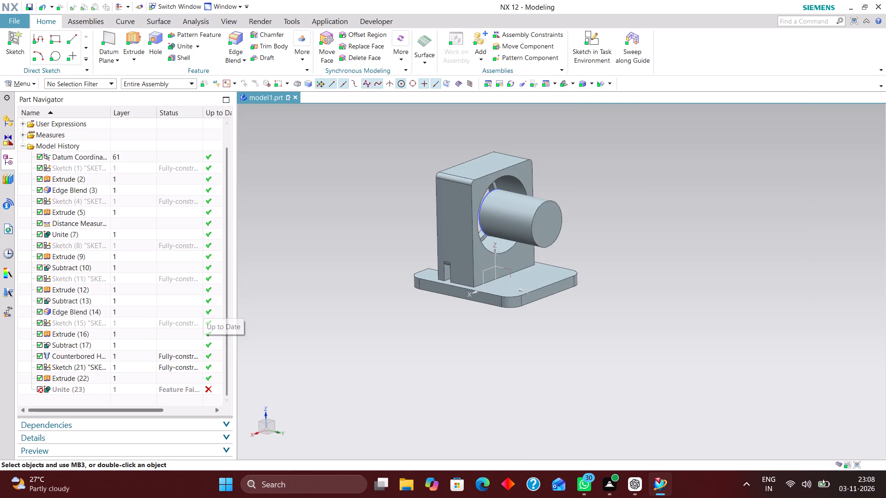
# Delete the Unite (23) feature from the model history.
pyautogui.click(138, 388)
pyautogui.rightClick(139, 387)
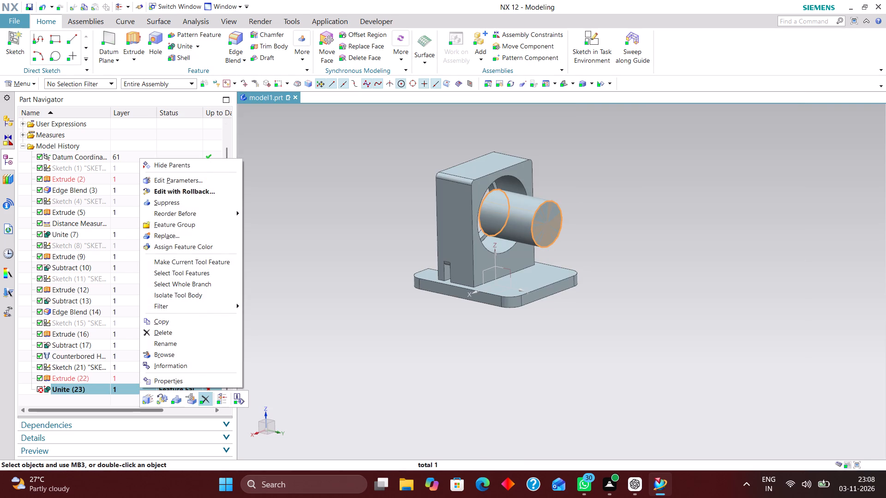
pyautogui.click(203, 394)
# Open the upright's extrusion for review and close it without changing its parameters.
pyautogui.scroll(3, 460, 213)
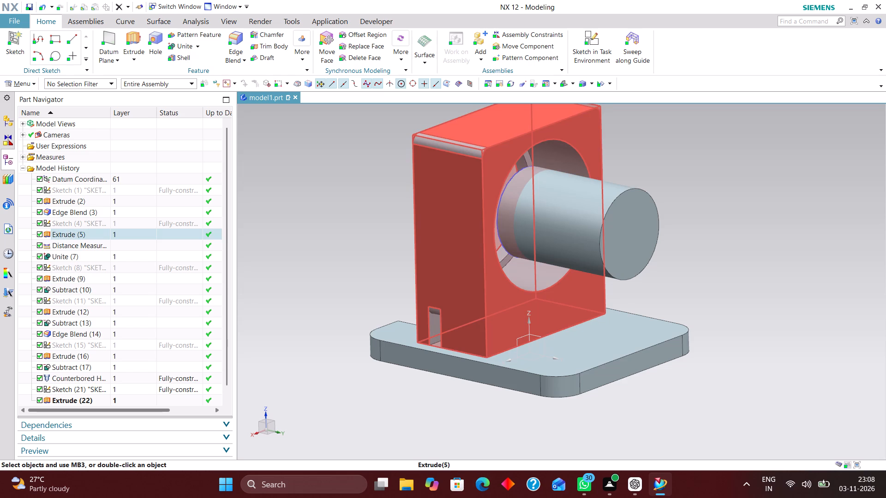
pyautogui.doubleClick(462, 281)
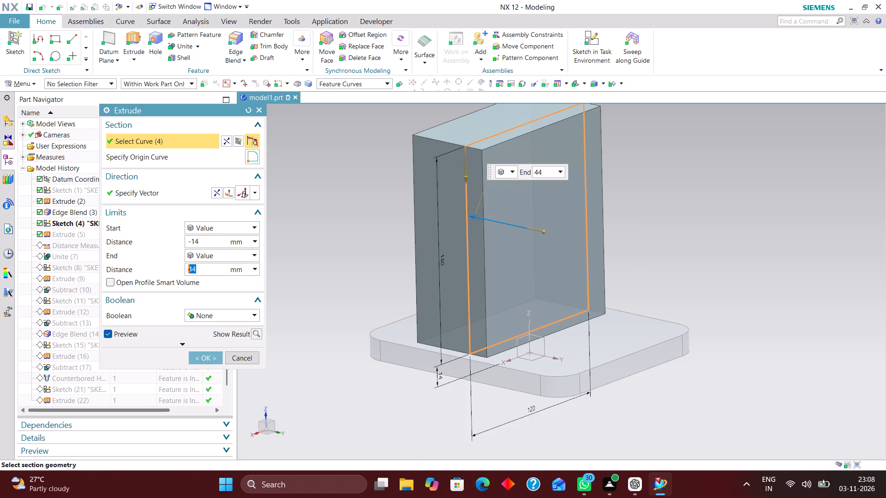
pyautogui.click(198, 354)
# Examine the upright, its bore with the projecting cylinder, and the notched base from several angles.
pyautogui.moveTo(374, 353); pyautogui.dragTo(382, 350, button='middle')
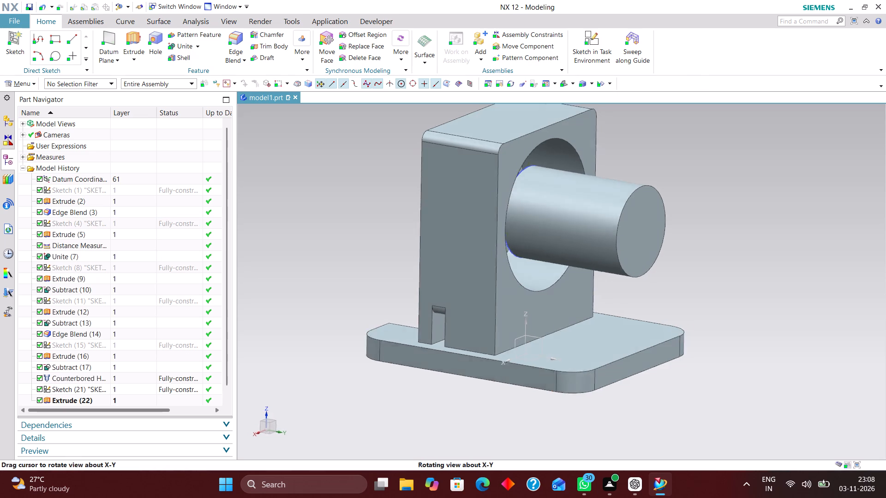
pyautogui.moveTo(382, 350); pyautogui.dragTo(388, 351, button='middle')
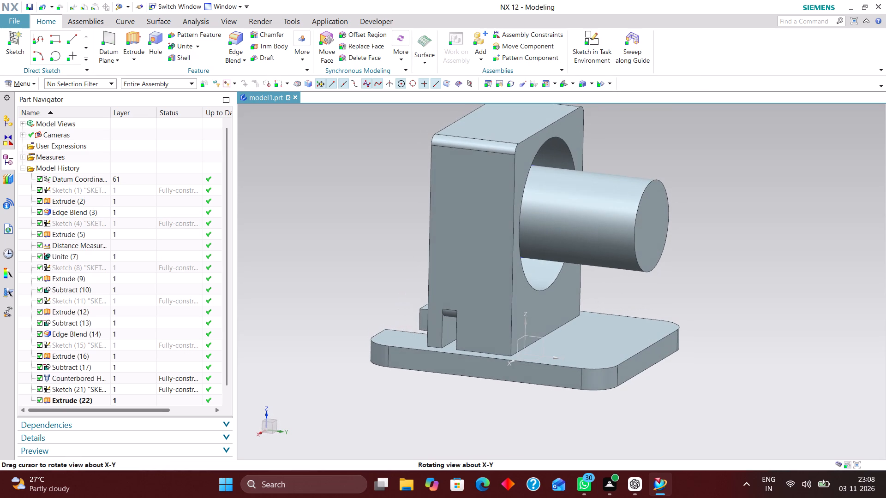
pyautogui.moveTo(388, 351); pyautogui.dragTo(385, 353, button='middle')
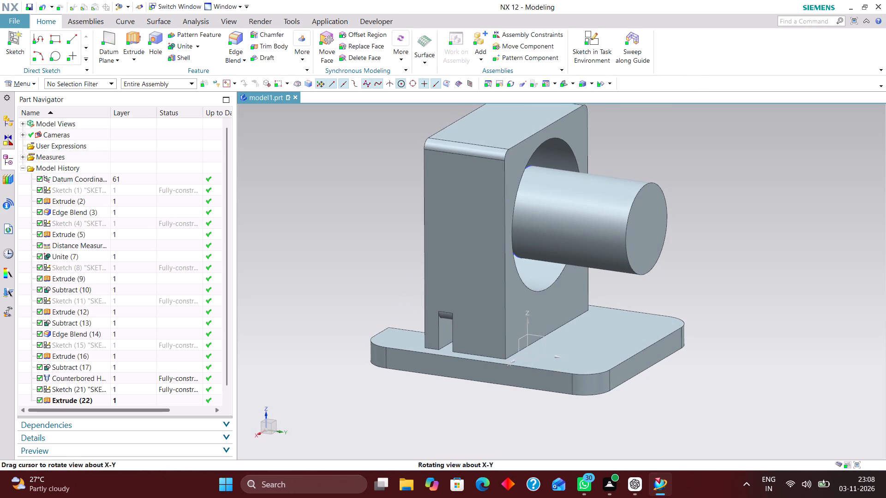
pyautogui.moveTo(385, 353); pyautogui.dragTo(388, 351, button='middle')
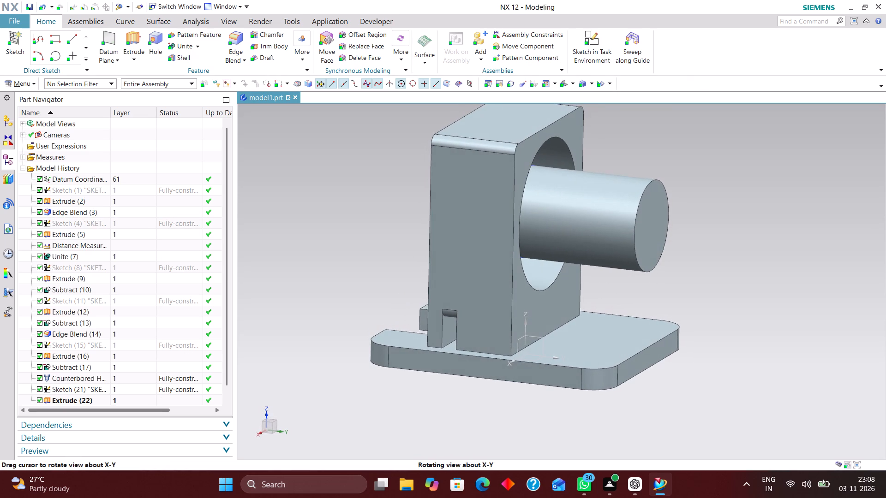
pyautogui.moveTo(388, 351); pyautogui.dragTo(389, 352, button='middle')
pyautogui.scroll(-2, 475, 325)
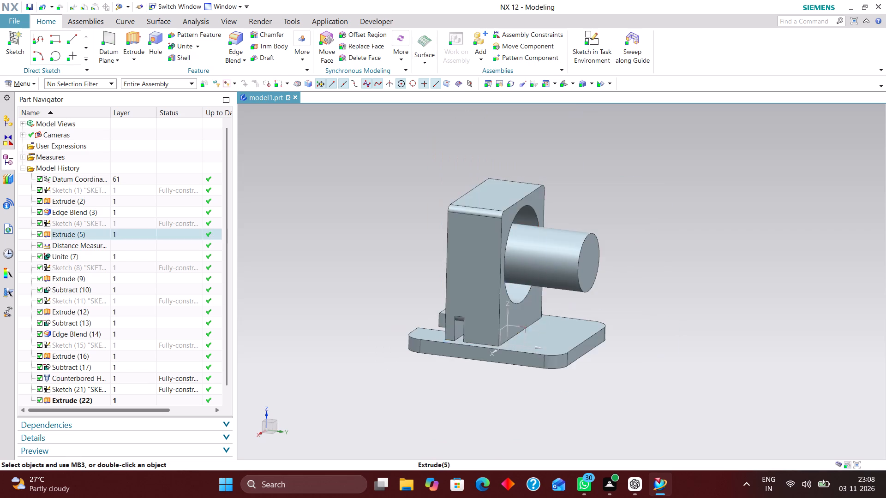
pyautogui.middleClick(426, 328)
pyautogui.scroll(1, 429, 330)
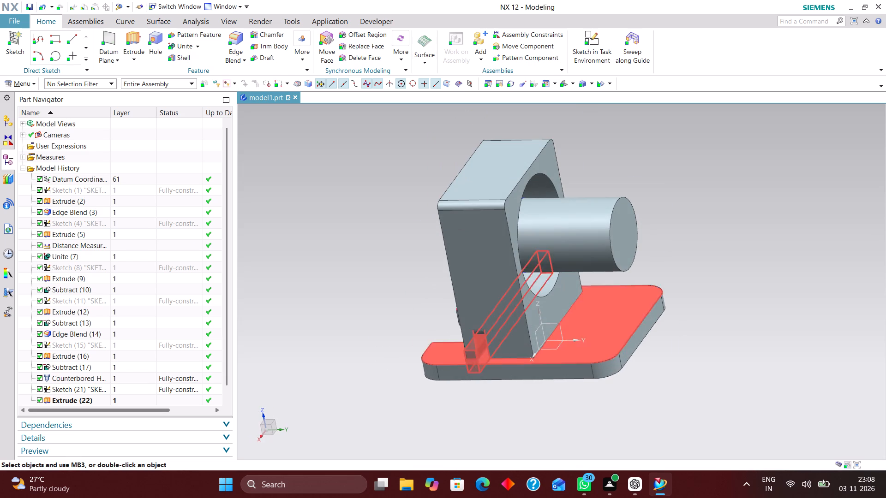
# On the YZ datum plane, sketch a tall rectangle about 14 mm wide just outside the upright's face on the projecting cylinder's side.
pyautogui.moveTo(419, 317); pyautogui.dragTo(438, 317, button='middle')
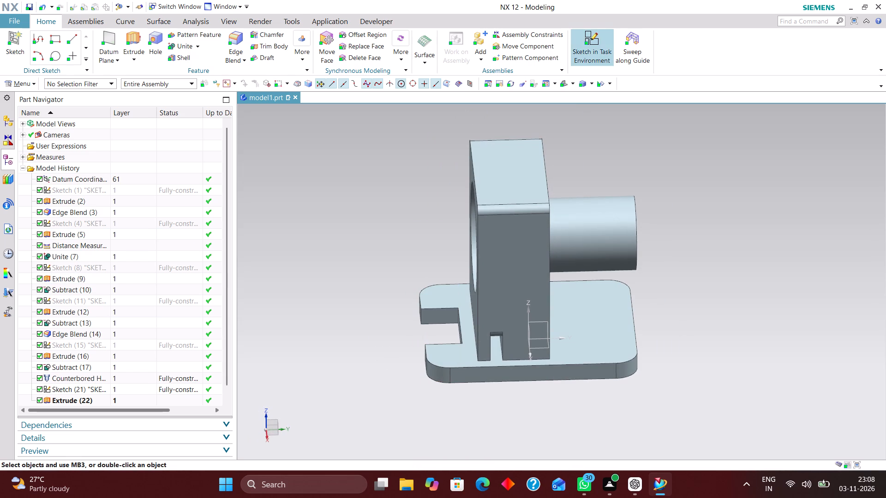
pyautogui.click(592, 35)
pyautogui.moveTo(581, 372); pyautogui.dragTo(583, 356, button='middle')
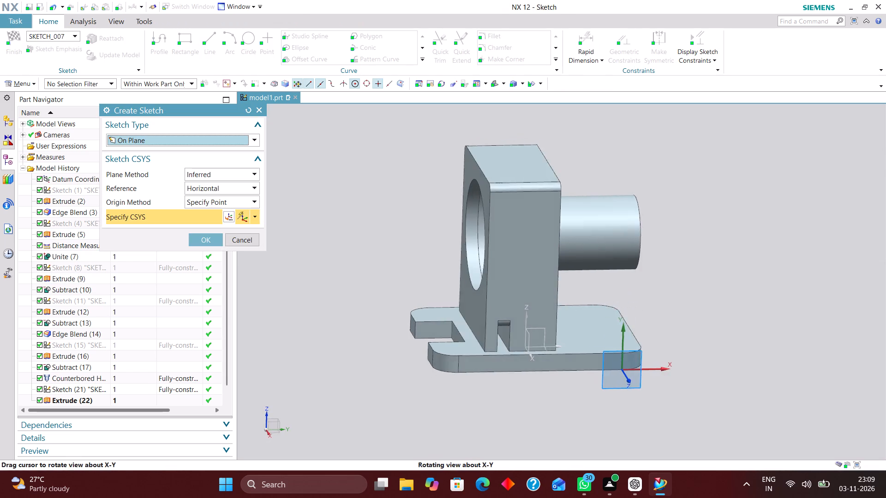
pyautogui.moveTo(583, 356); pyautogui.dragTo(580, 359, button='middle')
pyautogui.click(538, 327)
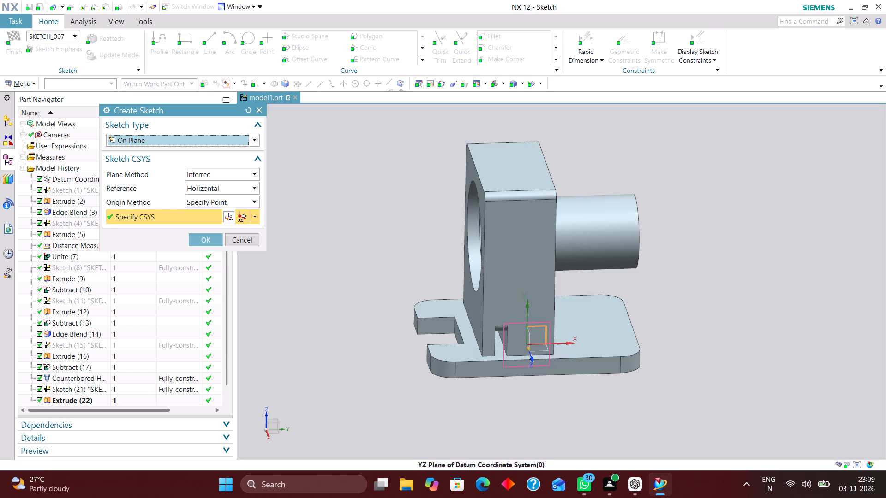
pyautogui.click(207, 237)
pyautogui.scroll(-1, 520, 362)
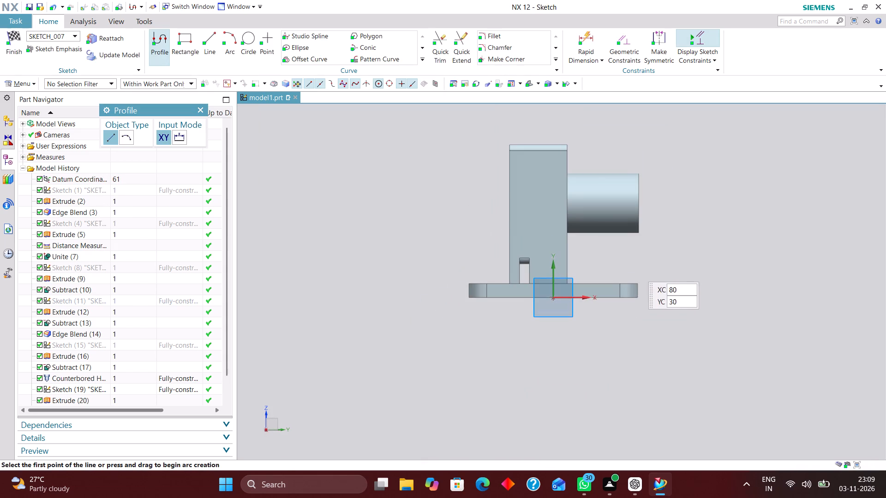
pyautogui.scroll(2, 634, 265)
pyautogui.scroll(-2, 448, 358)
pyautogui.scroll(2, 668, 262)
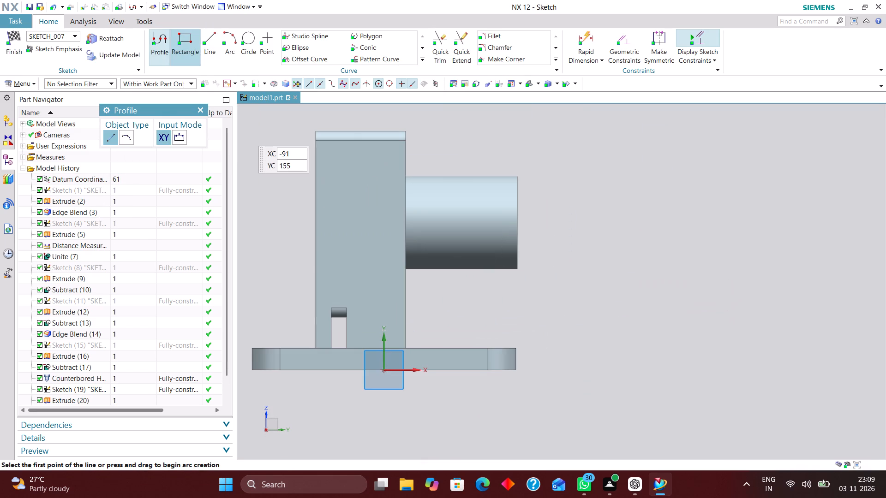
pyautogui.click(188, 41)
pyautogui.click(414, 136)
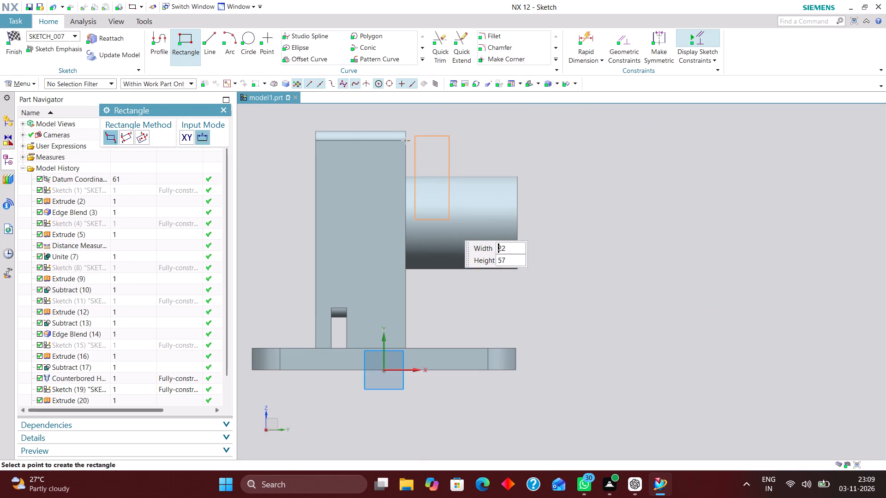
pyautogui.click(437, 337)
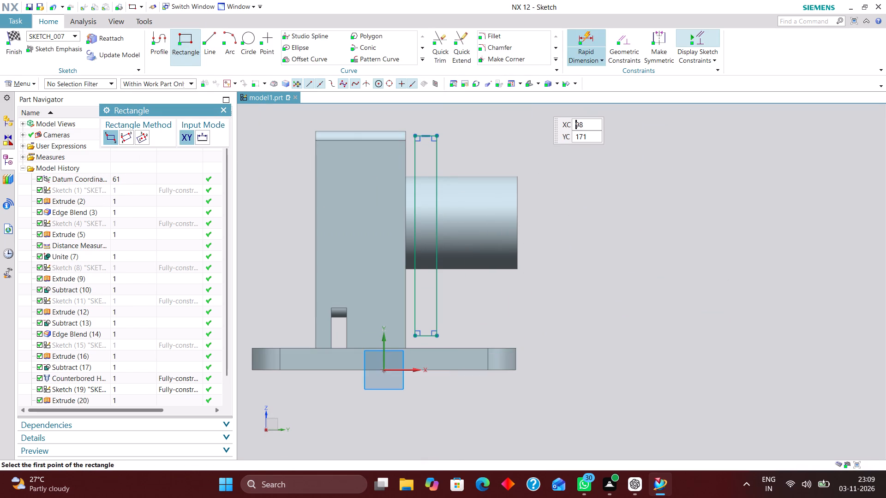
# Dimension the rectangle's width at 10 mm along its bottom edge.
pyautogui.click(588, 32)
pyautogui.scroll(4, 423, 344)
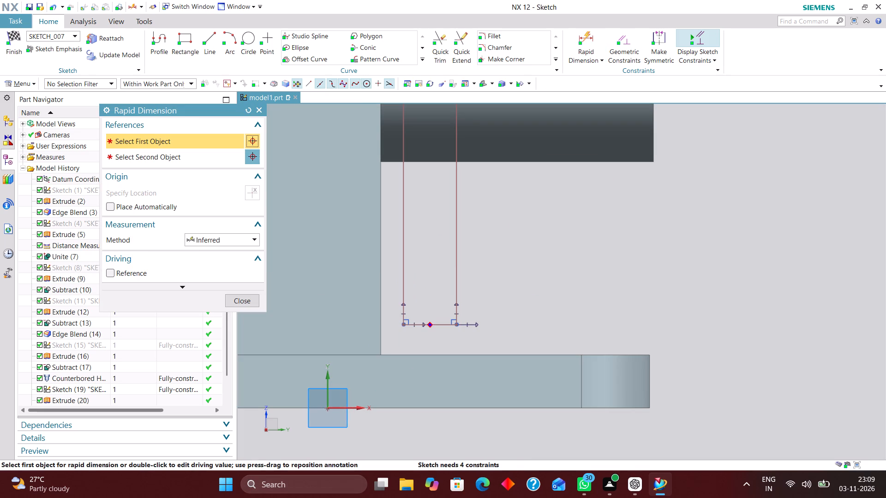
pyautogui.click(432, 325)
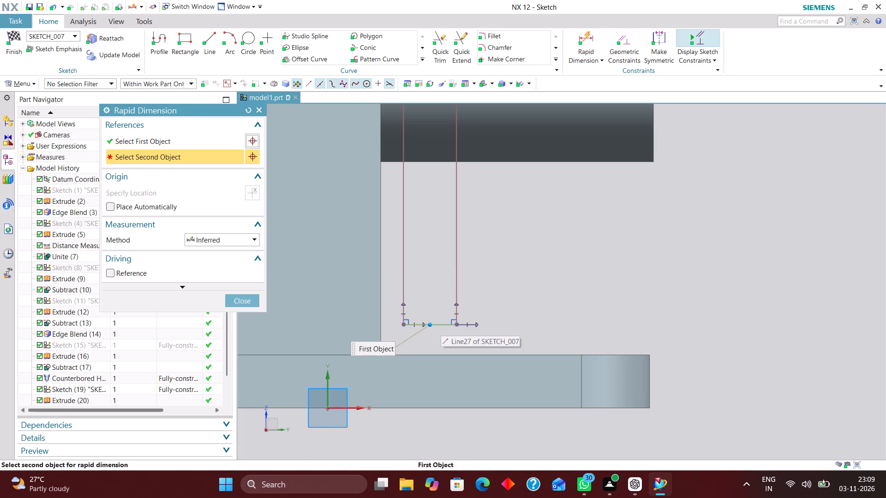
pyautogui.click(250, 111)
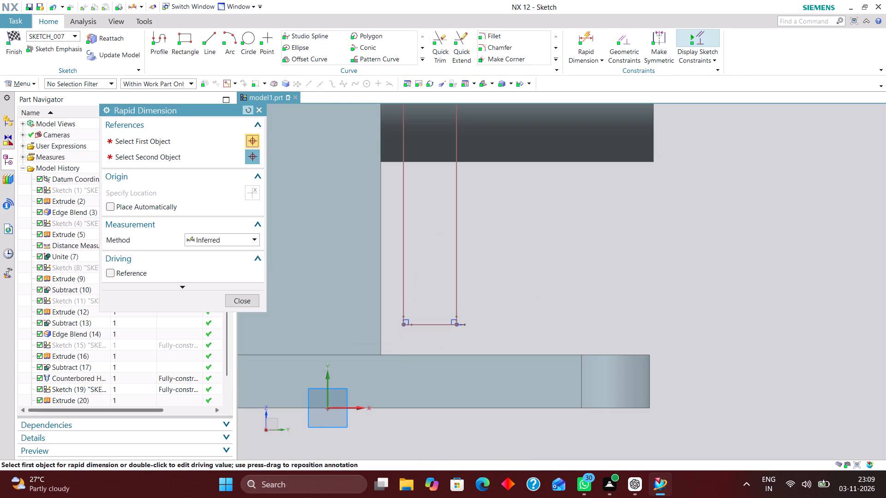
pyautogui.click(440, 324)
pyautogui.click(426, 438)
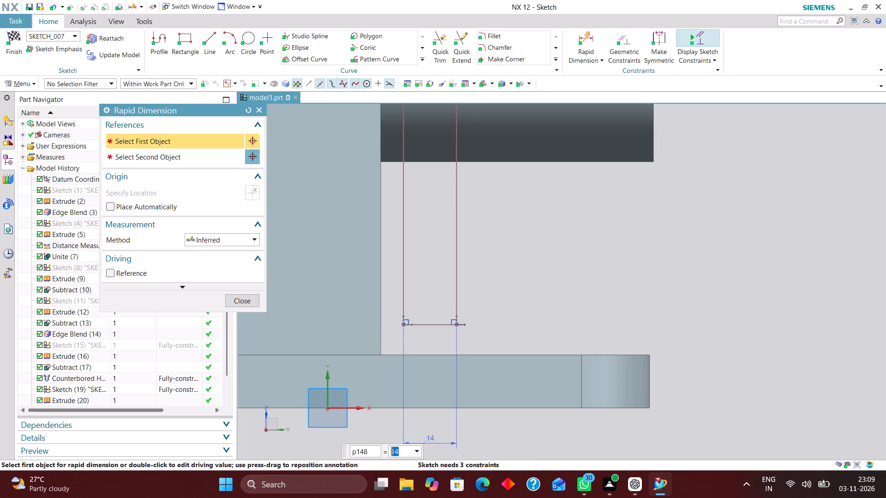
pyautogui.write('10')
pyautogui.press('Return')
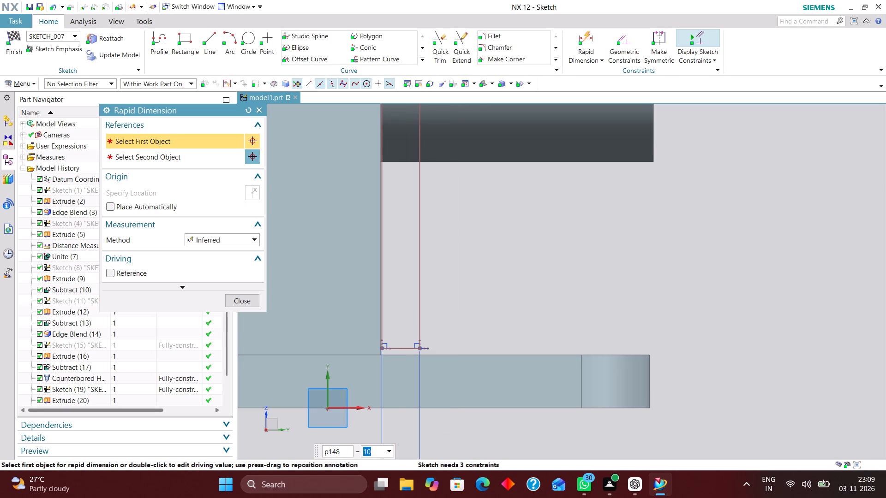
# Dimension the rectangle's long side nearest the upright 14 mm from the vertical datum axis.
pyautogui.scroll(-3, 505, 311)
pyautogui.scroll(2, 494, 332)
pyautogui.click(370, 365)
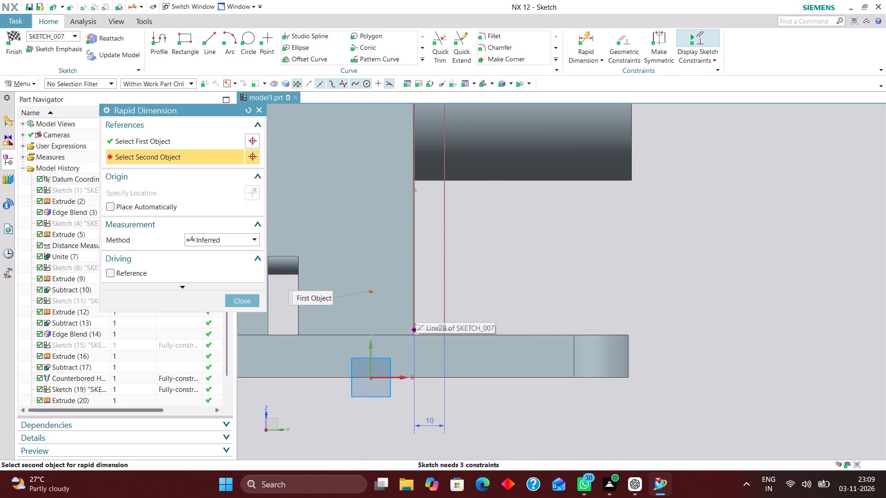
pyautogui.click(415, 311)
pyautogui.click(398, 433)
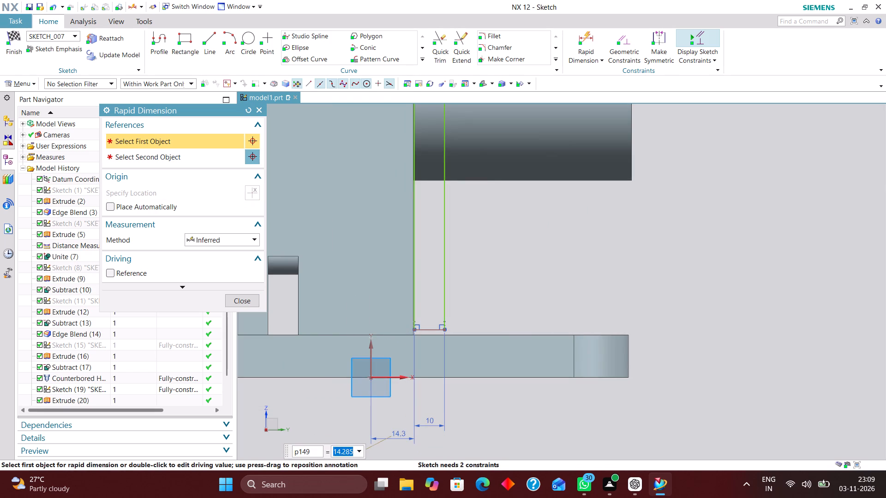
pyautogui.write('14')
pyautogui.press('Return')
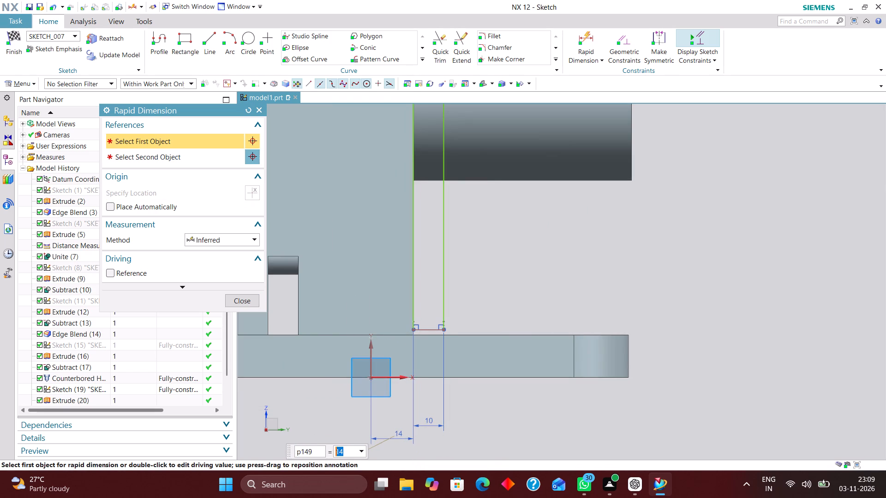
# Dimension the rectangle's bottom edge 14 mm above the horizontal datum axis.
pyautogui.scroll(-4, 450, 382)
pyautogui.scroll(4, 456, 361)
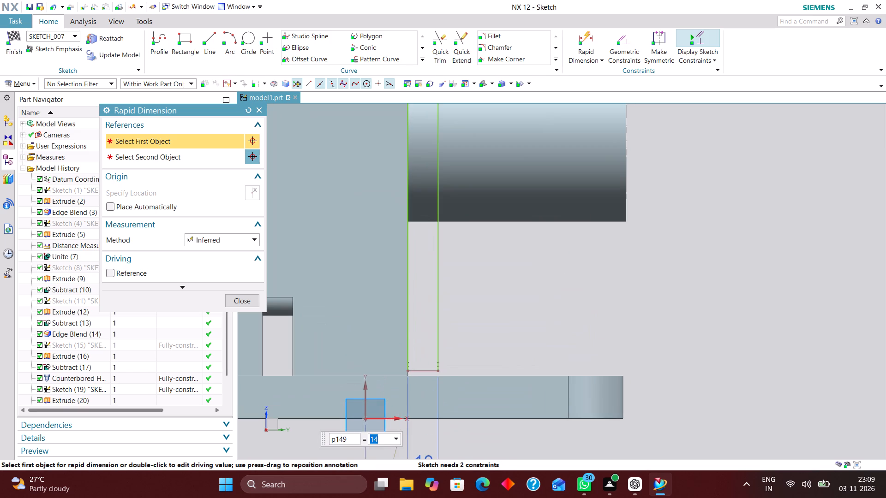
pyautogui.click(383, 421)
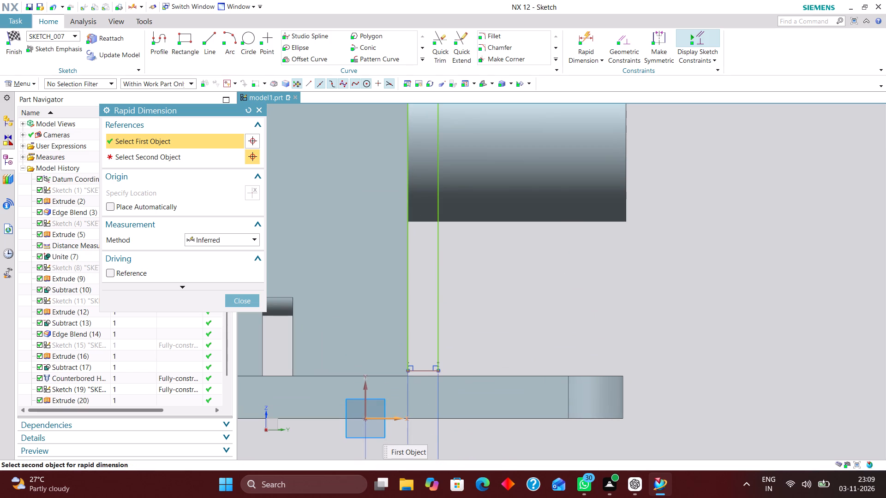
pyautogui.click(425, 372)
pyautogui.click(686, 400)
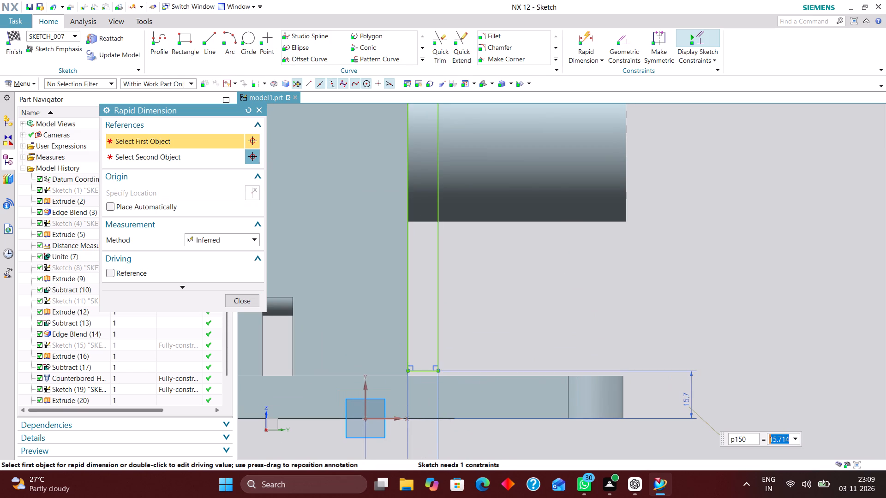
pyautogui.write('14')
pyautogui.press('Return')
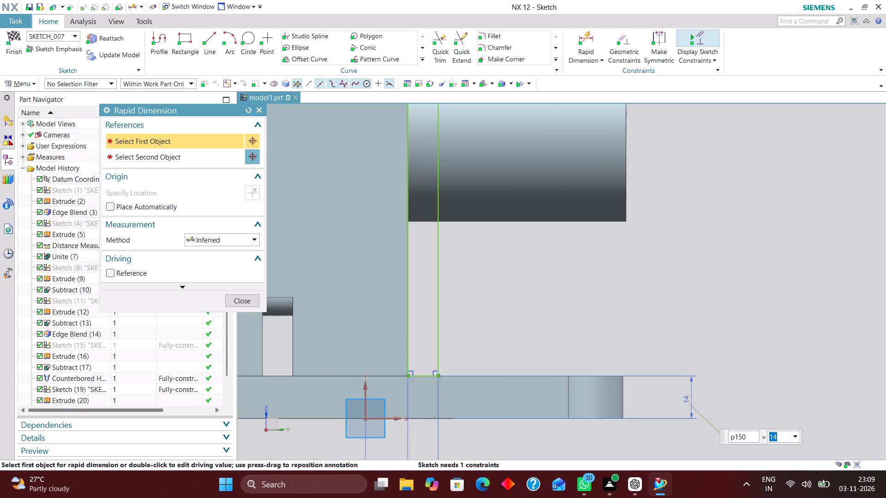
# Dimension the rectangle's height at 140 mm along its long outer side and finish the sketch.
pyautogui.scroll(-2, 513, 460)
pyautogui.scroll(-3, 497, 416)
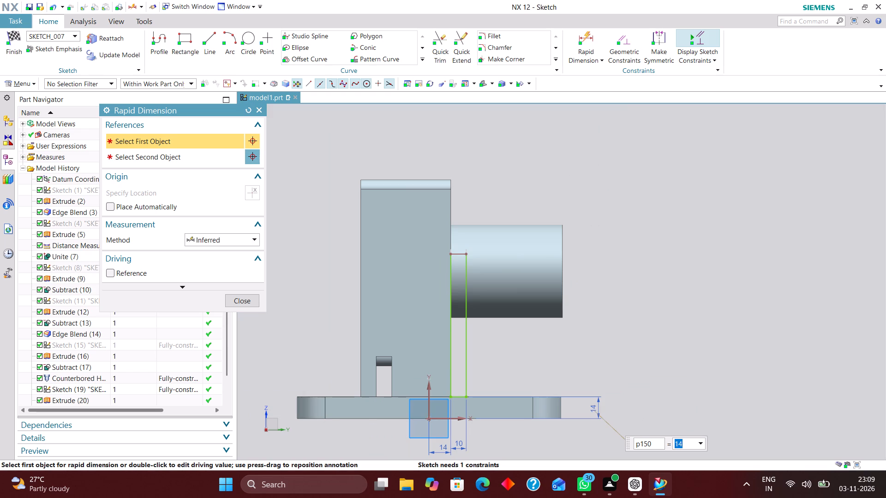
pyautogui.scroll(1, 479, 260)
pyautogui.scroll(-1, 402, 236)
pyautogui.scroll(1, 454, 330)
pyautogui.click(451, 354)
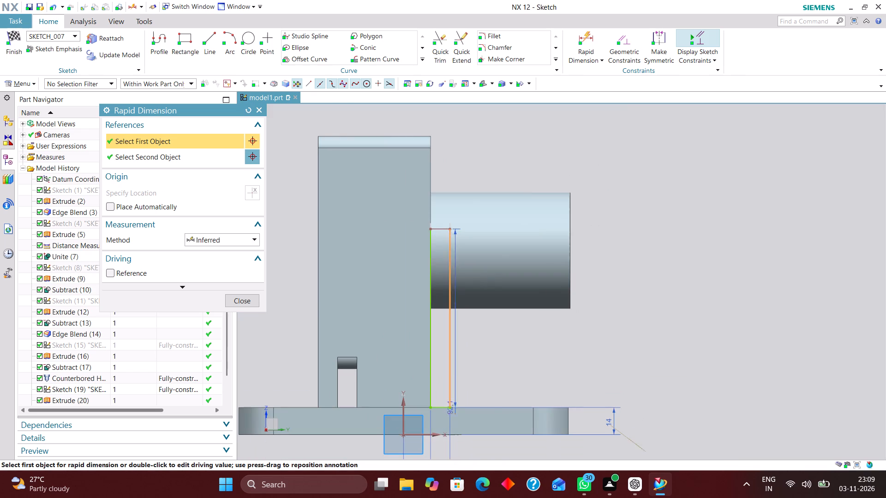
pyautogui.click(671, 339)
pyautogui.write('140')
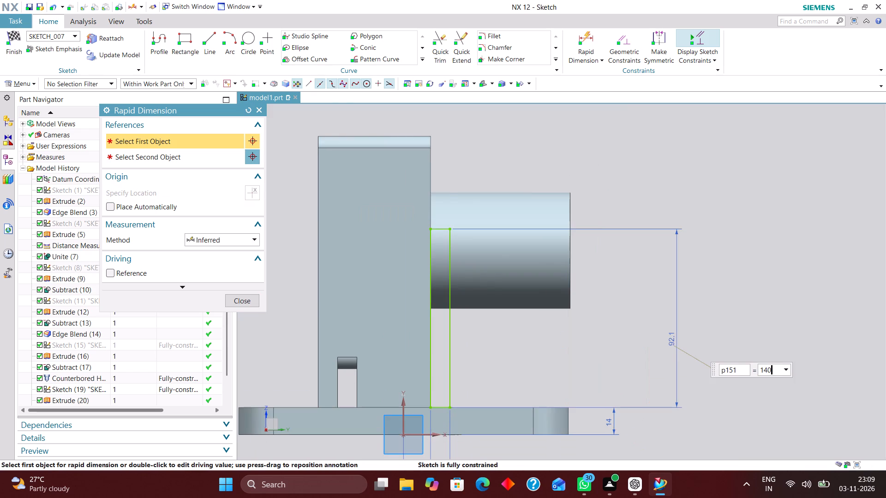
pyautogui.press('Return')
pyautogui.click(254, 299)
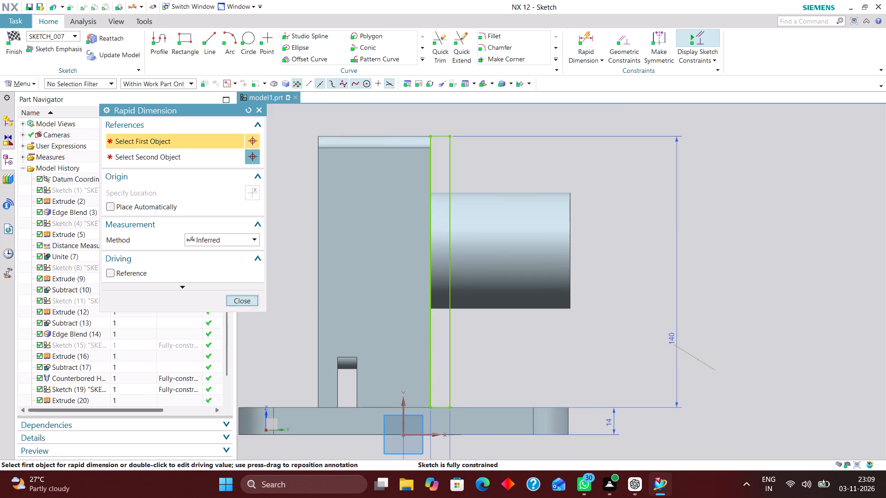
pyautogui.scroll(-2, 485, 295)
pyautogui.moveTo(580, 289); pyautogui.dragTo(547, 290, button='middle')
pyautogui.scroll(1, 543, 293)
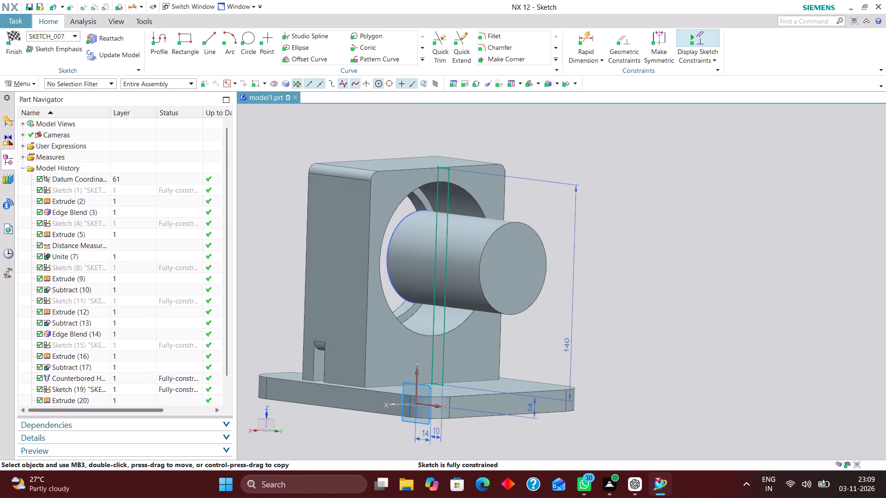
pyautogui.click(16, 36)
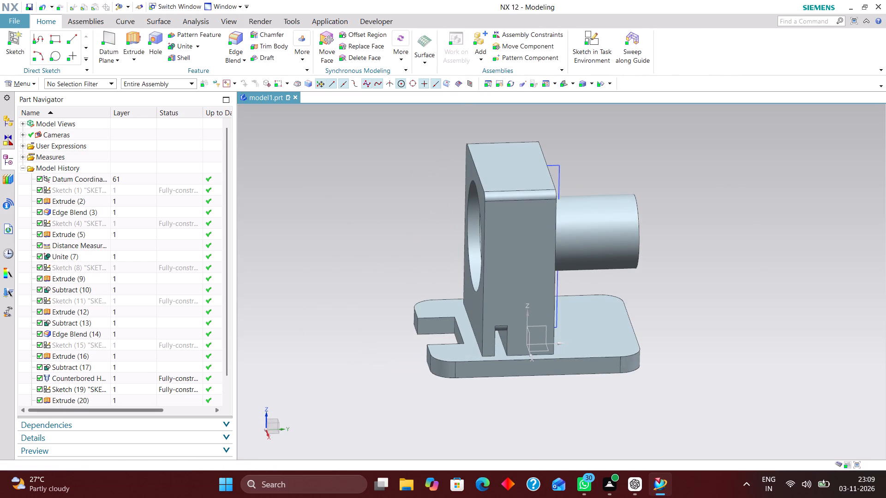
# Extrude the tall rectangle symmetrically about its sketch plane, with the distance adjusted to match the upright's width.
pyautogui.click(135, 39)
pyautogui.click(559, 163)
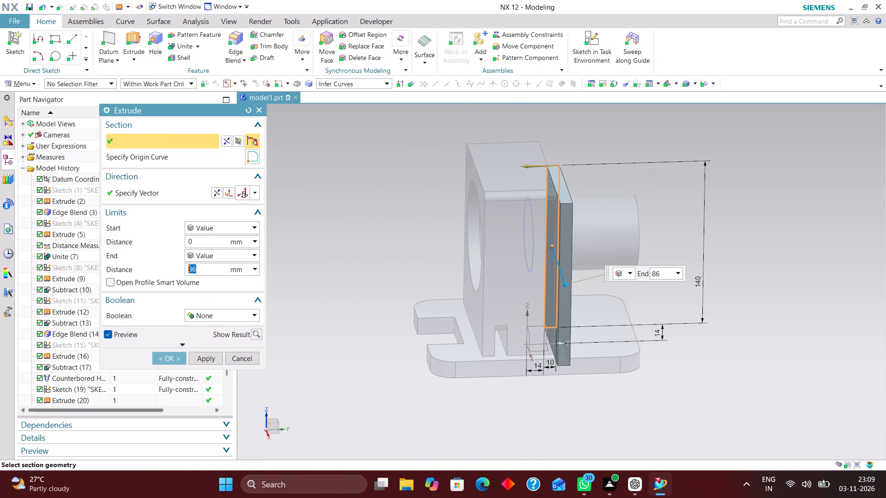
pyautogui.click(228, 230)
pyautogui.click(227, 249)
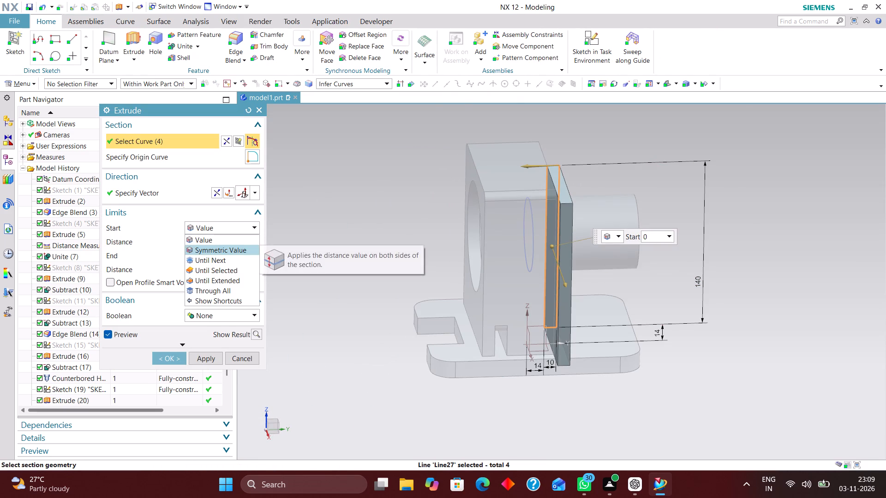
pyautogui.moveTo(613, 243); pyautogui.dragTo(541, 238, button='middle')
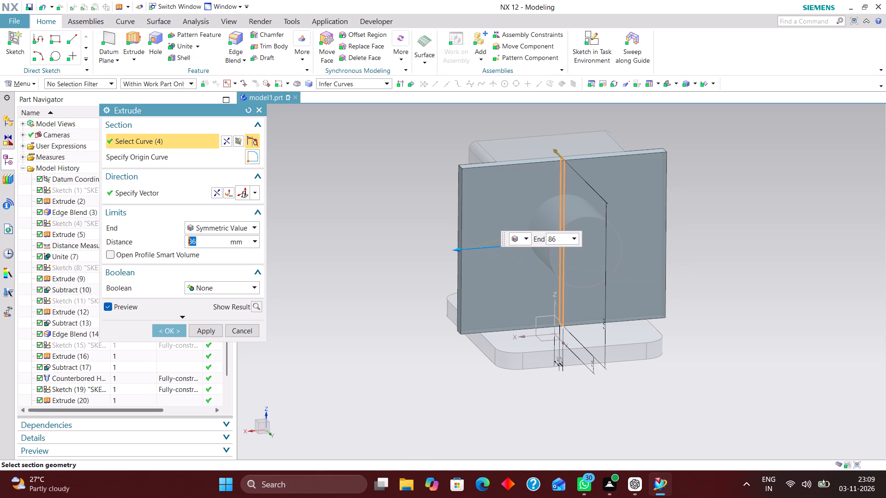
pyautogui.write('70')
pyautogui.press('Return')
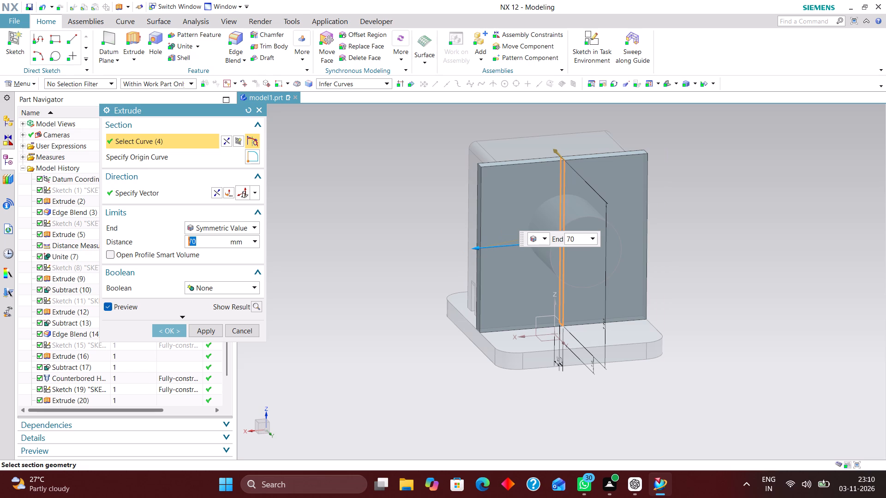
pyautogui.moveTo(784, 230); pyautogui.dragTo(568, 213, button='right')
pyautogui.scroll(2, 498, 231)
pyautogui.moveTo(466, 251); pyautogui.dragTo(489, 247)
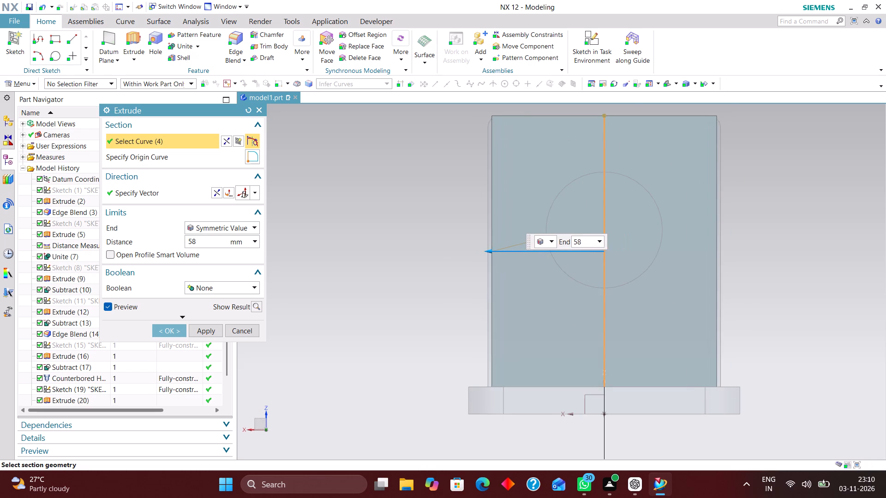
pyautogui.moveTo(489, 247); pyautogui.dragTo(486, 244)
pyautogui.click(160, 329)
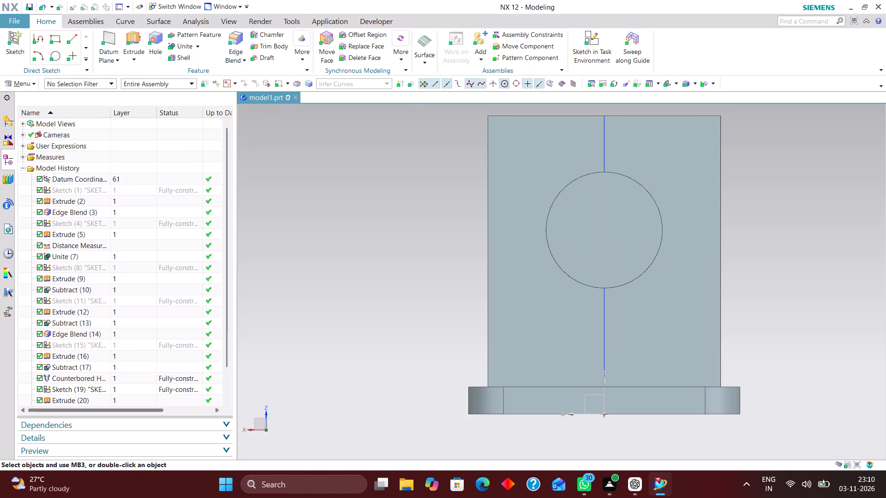
# Unite the new plate with the upright body, using the upright as the target.
pyautogui.moveTo(392, 269); pyautogui.dragTo(439, 295, button='middle')
pyautogui.scroll(1, 451, 281)
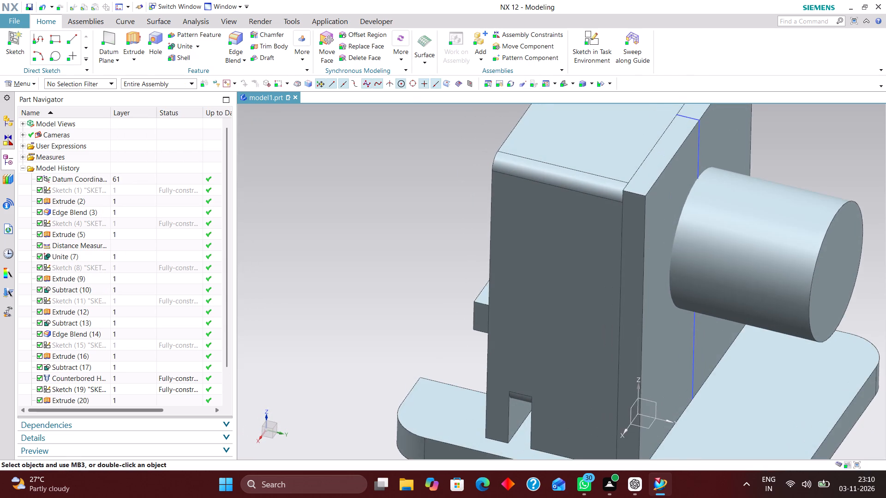
pyautogui.scroll(-4, 480, 248)
pyautogui.scroll(4, 591, 226)
pyautogui.moveTo(591, 200); pyautogui.dragTo(616, 188, button='middle')
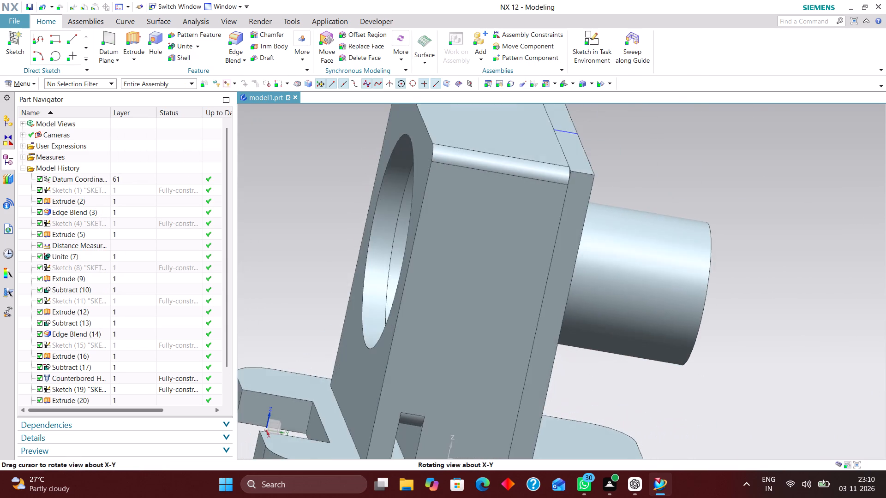
pyautogui.moveTo(616, 188); pyautogui.dragTo(619, 186, button='middle')
pyautogui.moveTo(599, 191); pyautogui.dragTo(589, 196, button='middle')
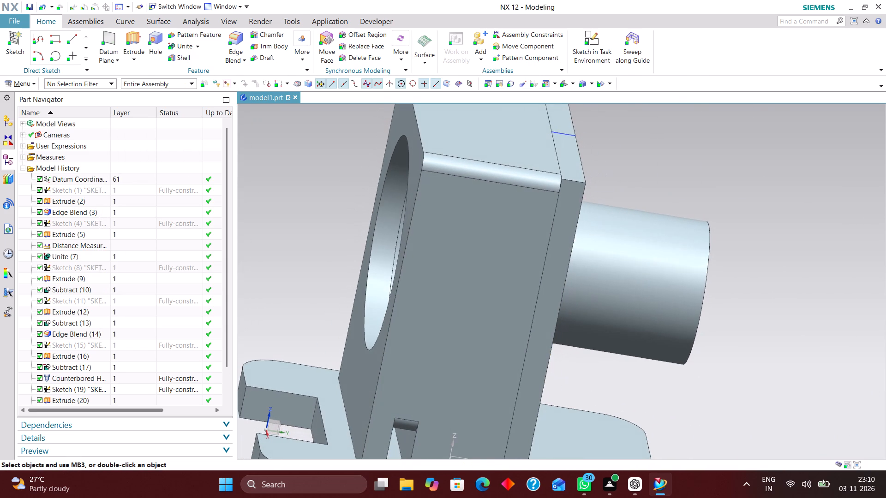
pyautogui.click(190, 47)
pyautogui.click(513, 286)
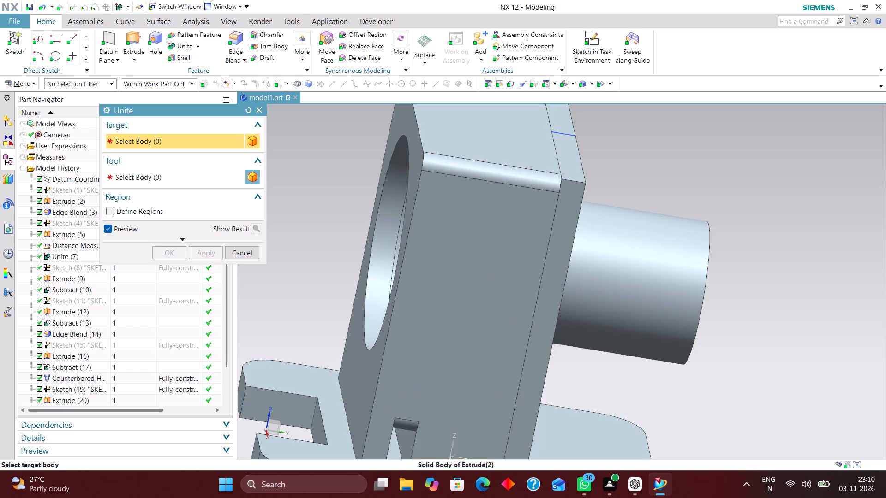
pyautogui.click(549, 282)
pyautogui.click(173, 251)
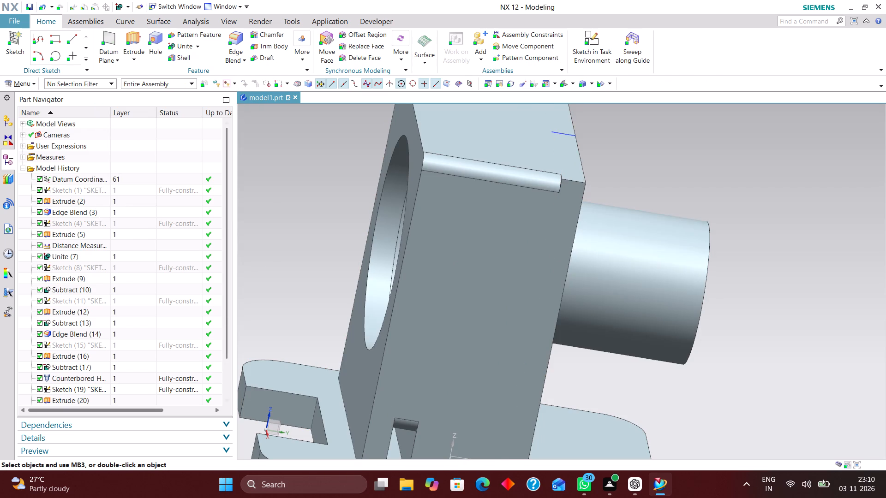
# Delete the existing 6 mm edge blend on the upright's top edges, accepting its effect on dependent features.
pyautogui.scroll(-2, 514, 269)
pyautogui.scroll(1, 563, 219)
pyautogui.doubleClick(493, 208)
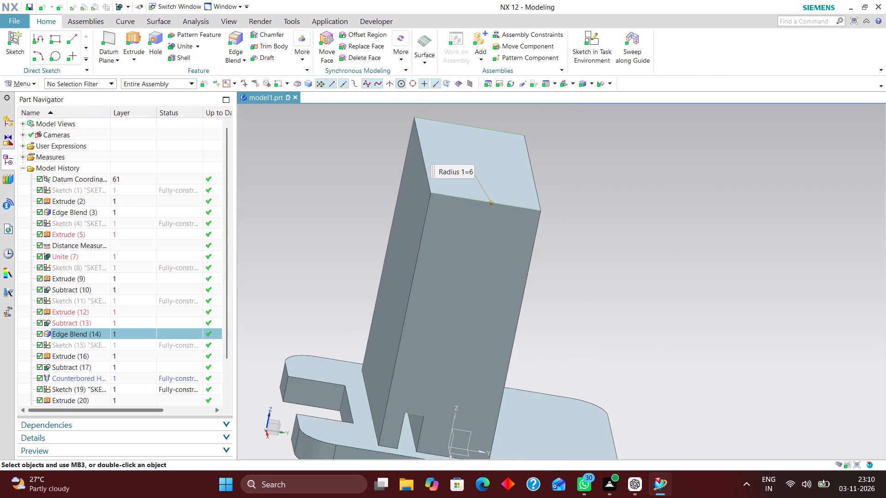
pyautogui.click(240, 234)
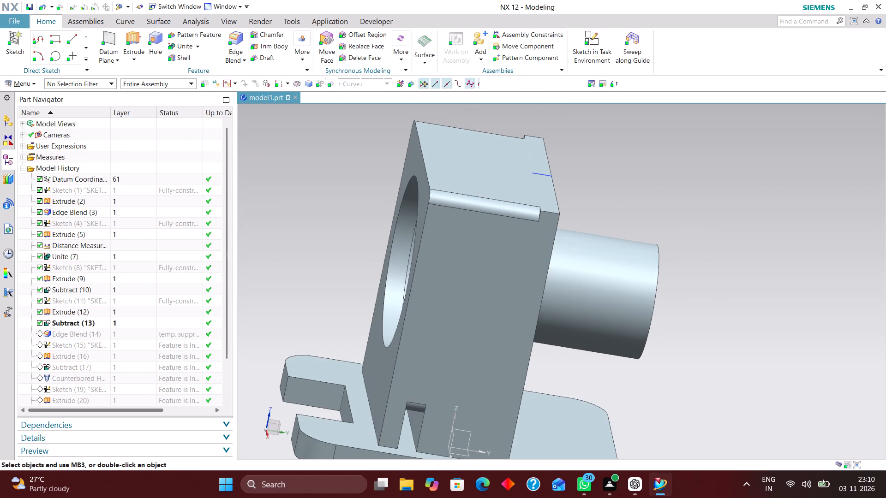
pyautogui.moveTo(469, 201); pyautogui.dragTo(385, 202, button='right')
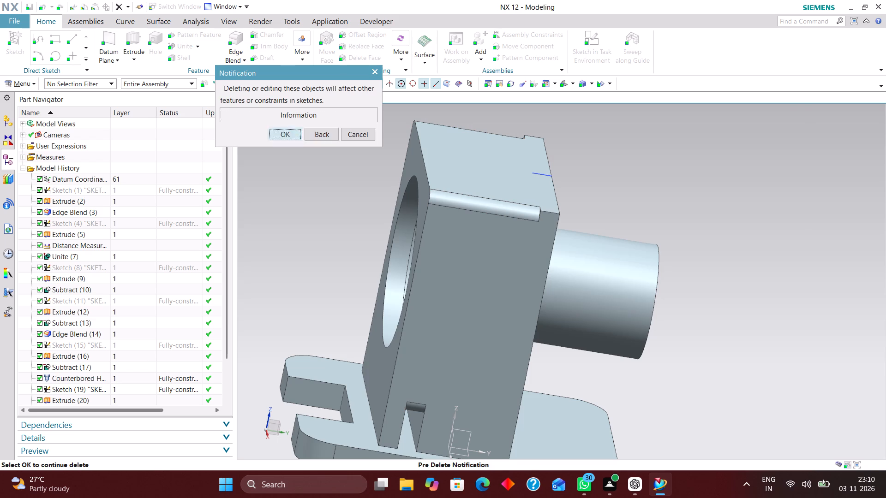
pyautogui.click(286, 132)
pyautogui.click(797, 98)
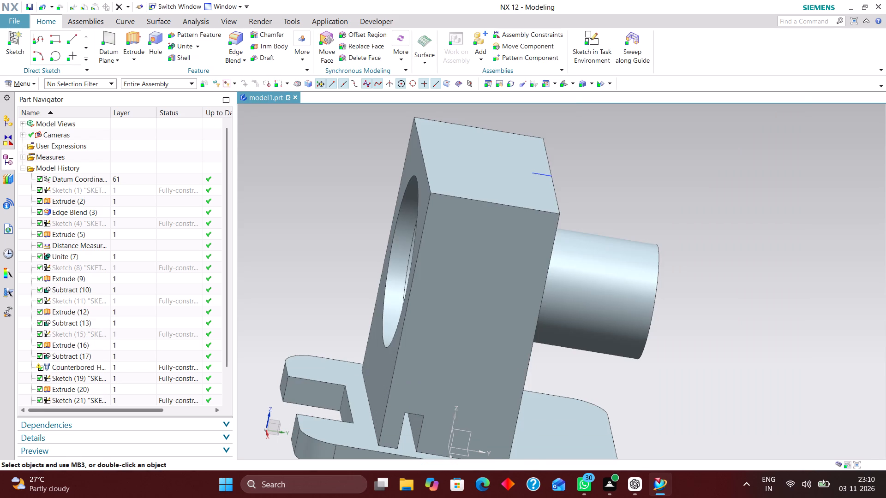
# Edge Blend both top side edges of the thickened upright with a 6 mm radius.
pyautogui.middleClick(678, 239)
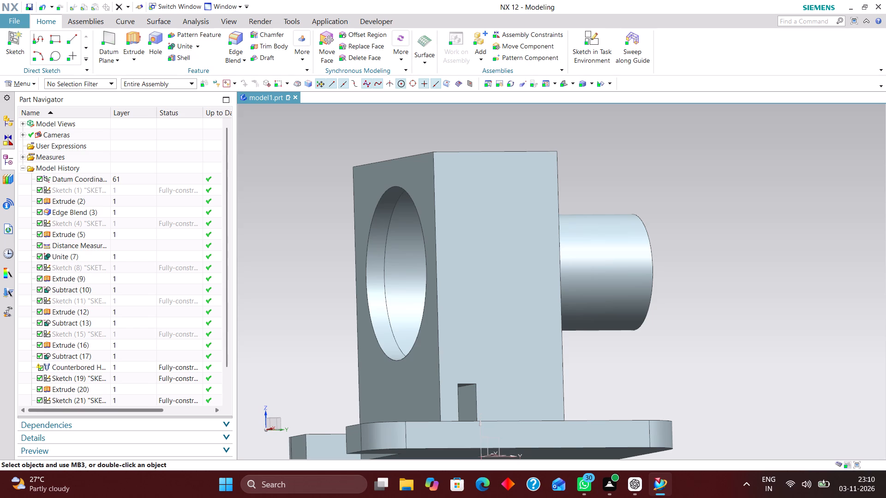
pyautogui.scroll(-2, 739, 239)
pyautogui.scroll(1, 700, 238)
pyautogui.click(563, 80)
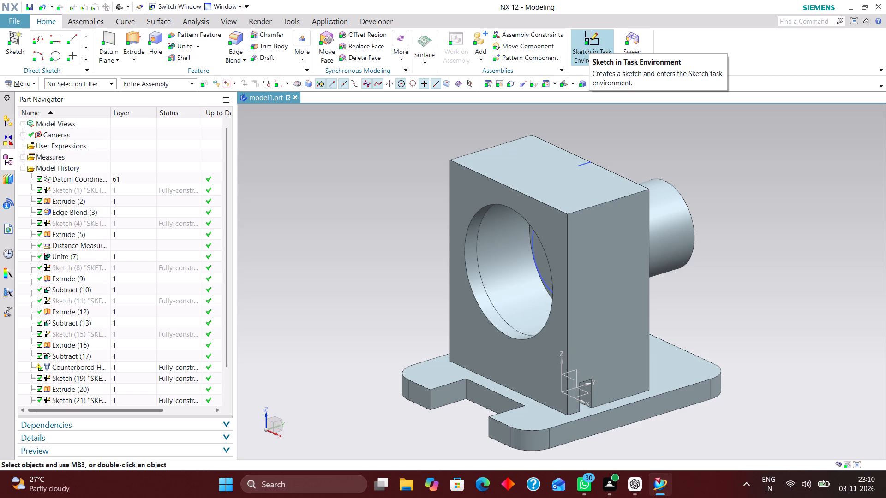
pyautogui.click(234, 38)
pyautogui.click(606, 200)
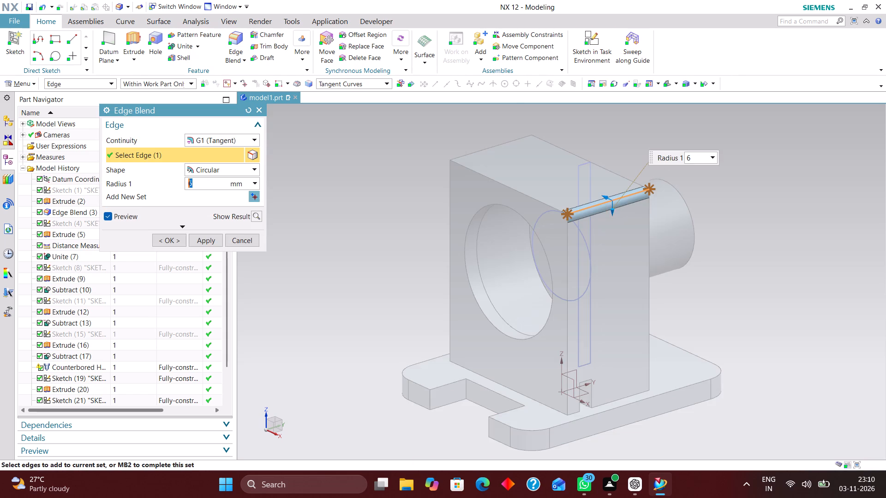
pyautogui.click(475, 149)
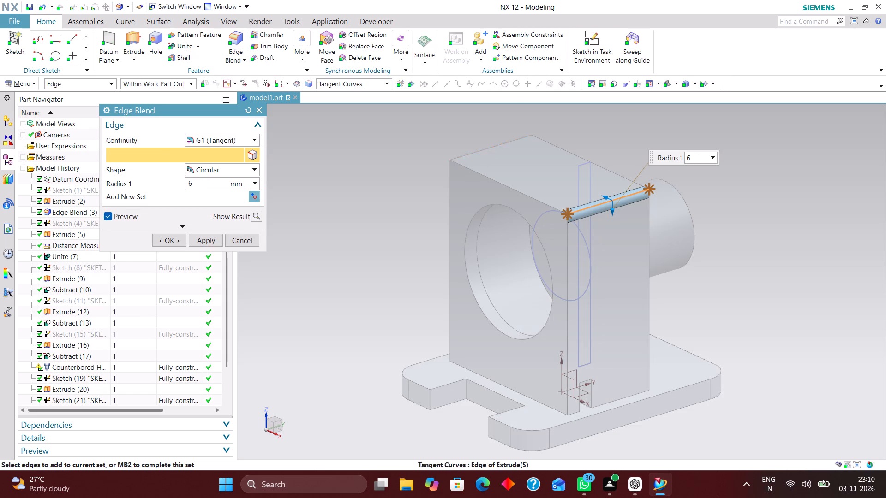
pyautogui.moveTo(503, 243); pyautogui.dragTo(545, 246, button='middle')
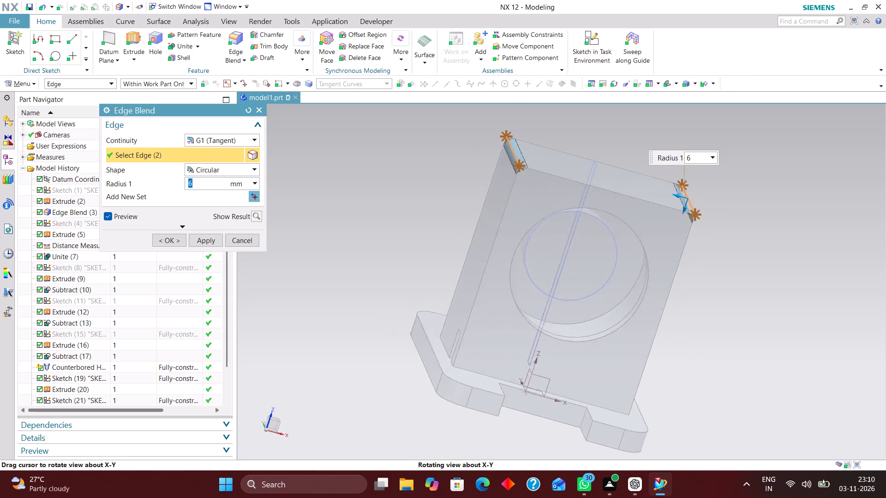
pyautogui.moveTo(545, 246); pyautogui.dragTo(499, 233, button='middle')
pyautogui.click(173, 241)
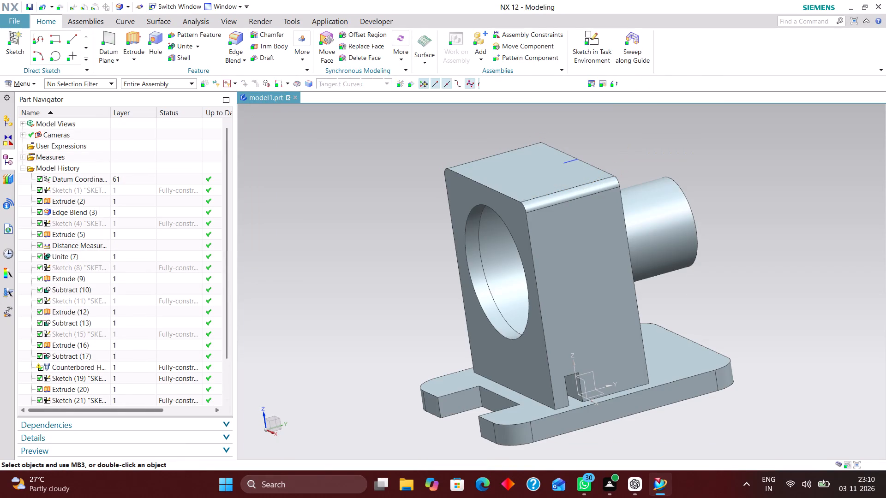
# Hide the sketch of the plate's rectangular profile on the upright.
pyautogui.moveTo(665, 189); pyautogui.dragTo(722, 214, button='middle')
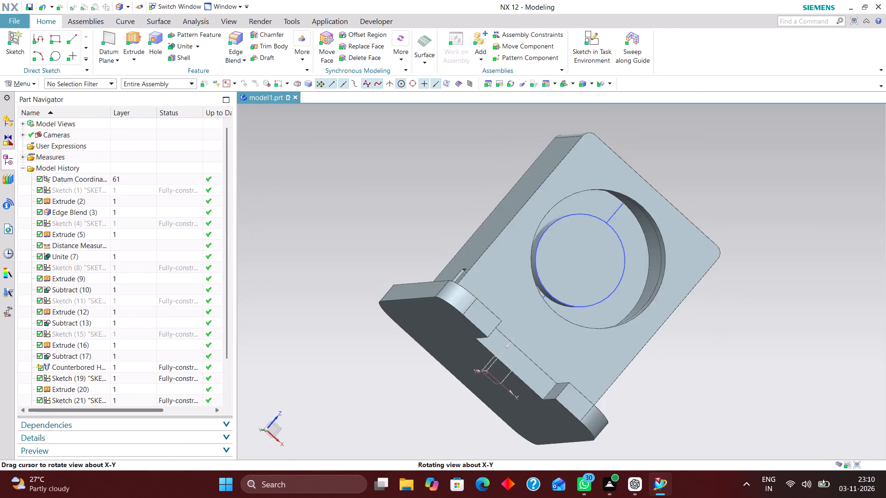
pyautogui.moveTo(722, 214); pyautogui.dragTo(667, 205, button='middle')
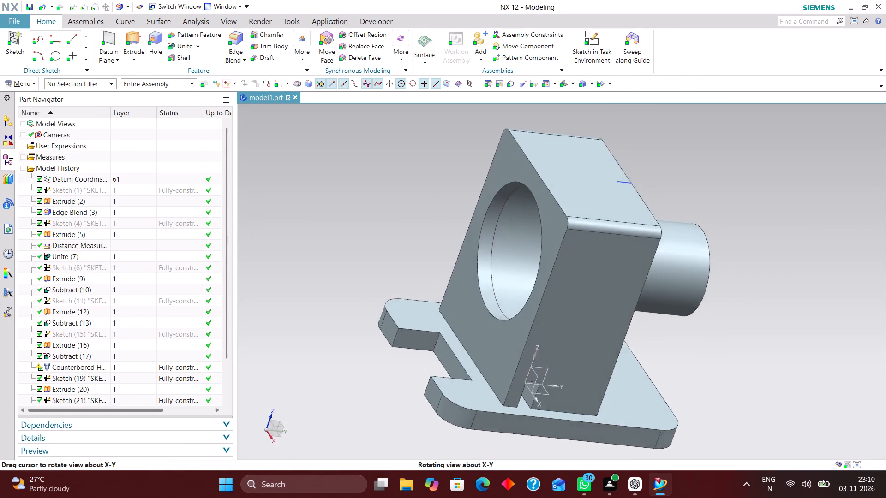
pyautogui.moveTo(667, 205); pyautogui.dragTo(629, 202, button='middle')
pyautogui.moveTo(581, 192); pyautogui.dragTo(585, 213, button='right')
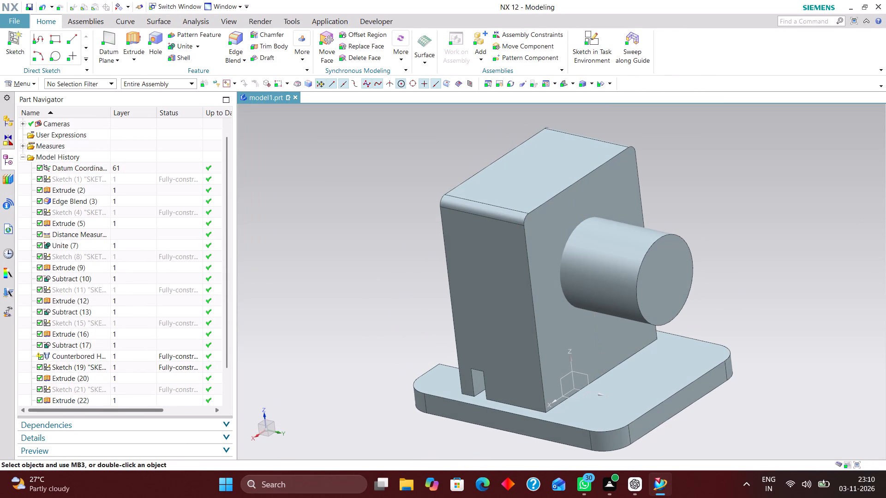
# Edit the sketch of the 10 by 20 mm groove at the upright's foot, setting its horizontal offset from the origin to 44 mm.
pyautogui.scroll(1, 754, 218)
pyautogui.moveTo(756, 218); pyautogui.dragTo(821, 229, button='middle')
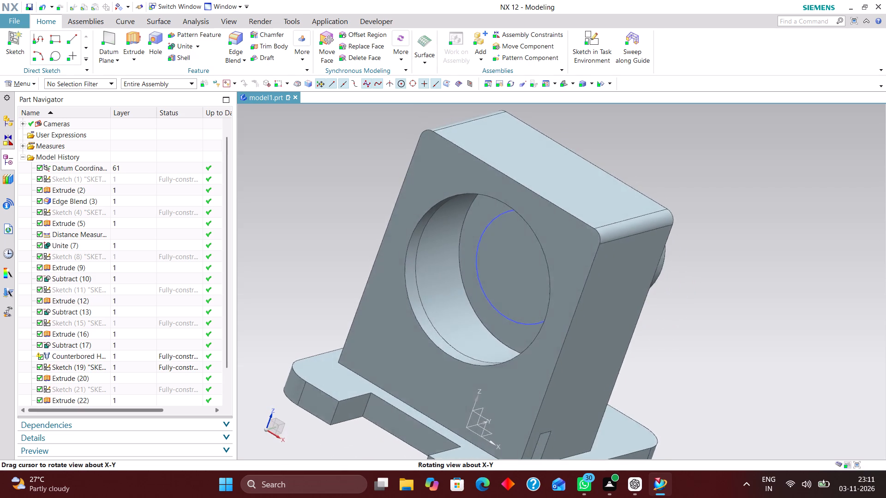
pyautogui.moveTo(821, 229); pyautogui.dragTo(799, 220, button='middle')
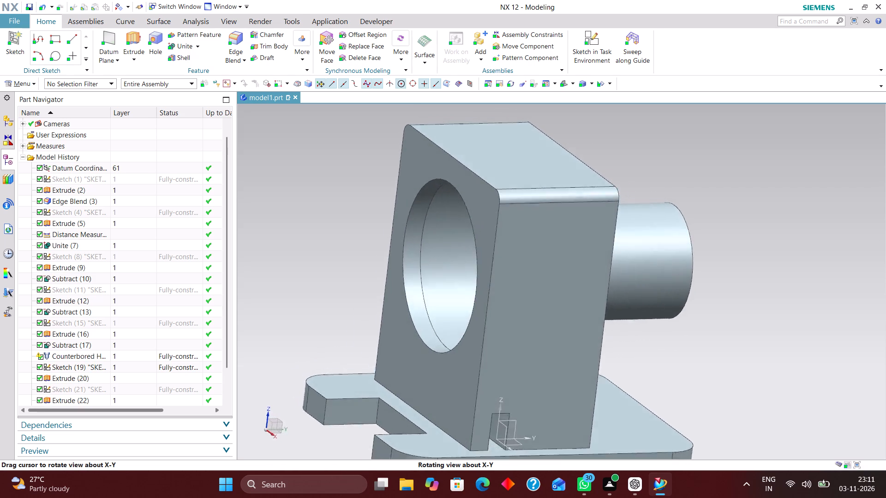
pyautogui.moveTo(799, 220); pyautogui.dragTo(791, 210, button='middle')
pyautogui.scroll(-2, 222, 342)
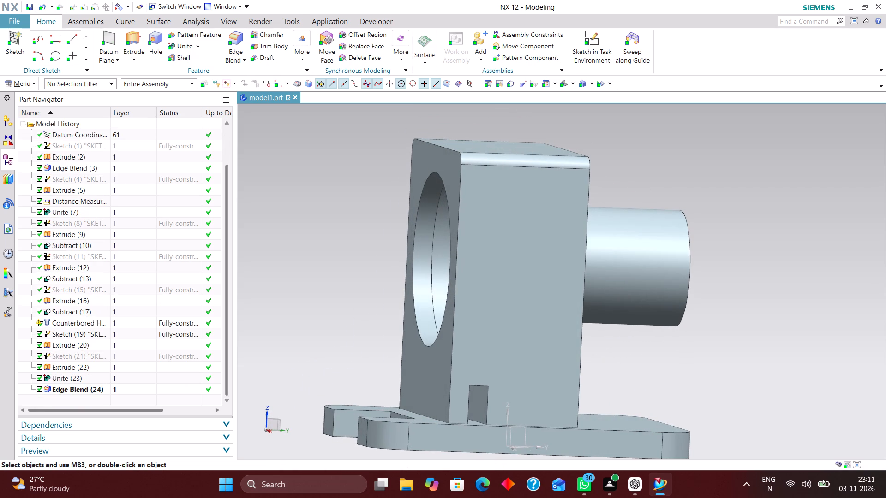
pyautogui.click(483, 399)
pyautogui.doubleClick(483, 399)
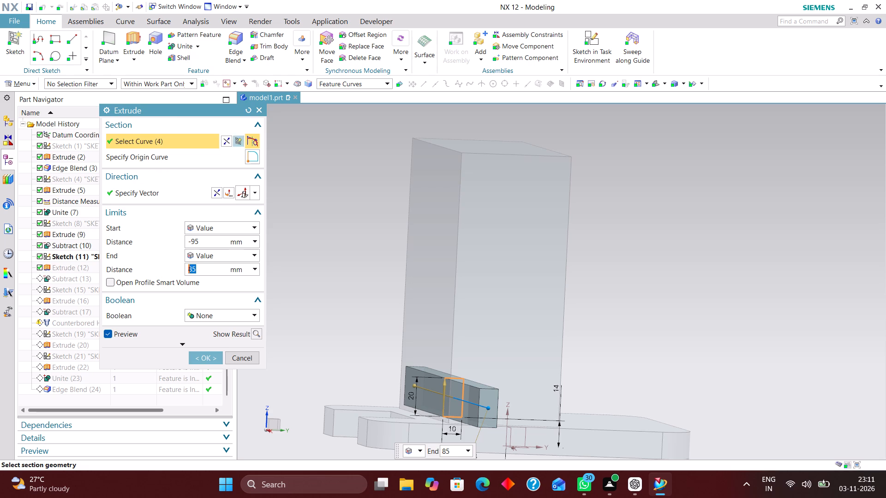
pyautogui.click(238, 138)
pyautogui.scroll(-3, 577, 226)
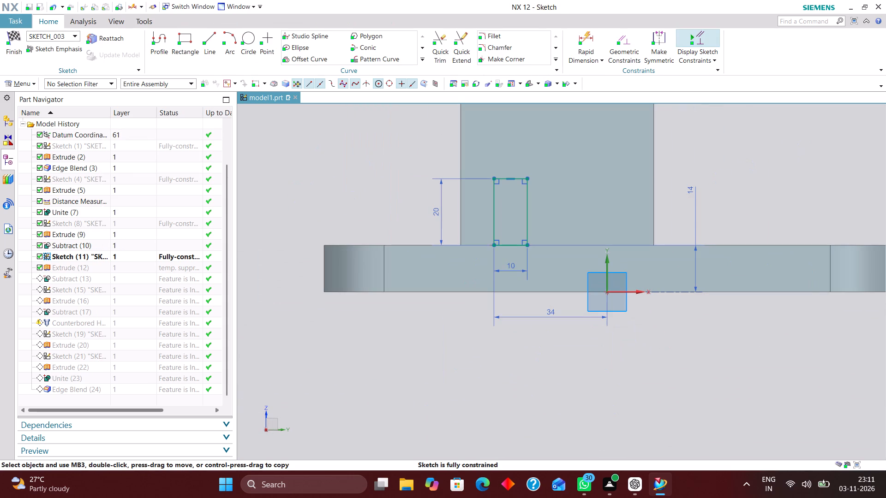
pyautogui.doubleClick(551, 314)
pyautogui.moveTo(650, 331); pyautogui.dragTo(599, 332)
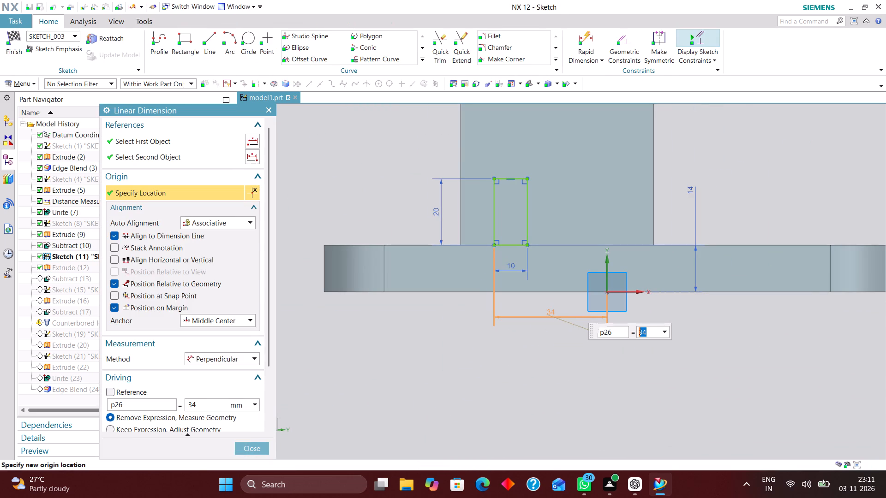
pyautogui.write('484')
pyautogui.press('BackSpace')
pyautogui.press('Return')
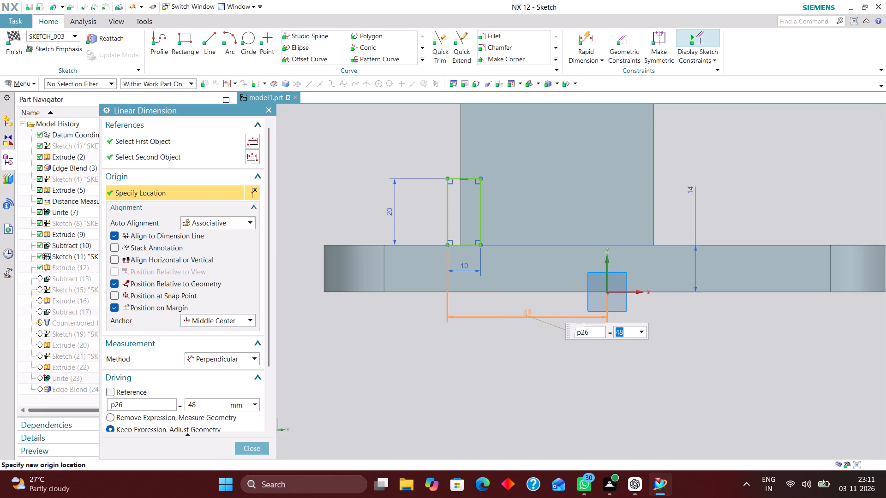
pyautogui.write('45')
pyautogui.press('Return')
pyautogui.write('44')
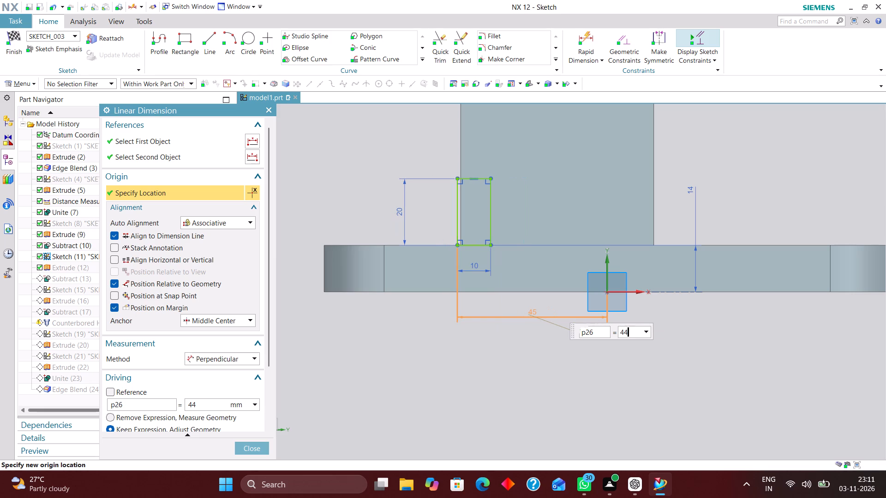
pyautogui.press('Return')
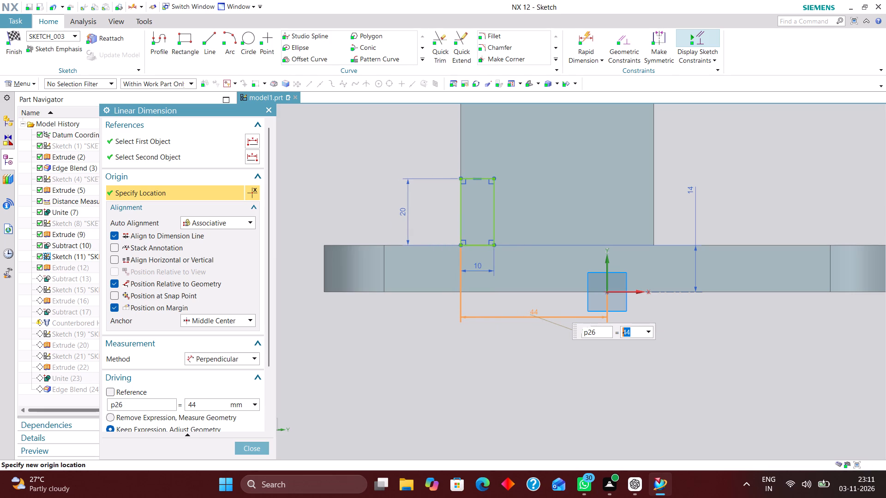
pyautogui.click(257, 448)
pyautogui.click(18, 37)
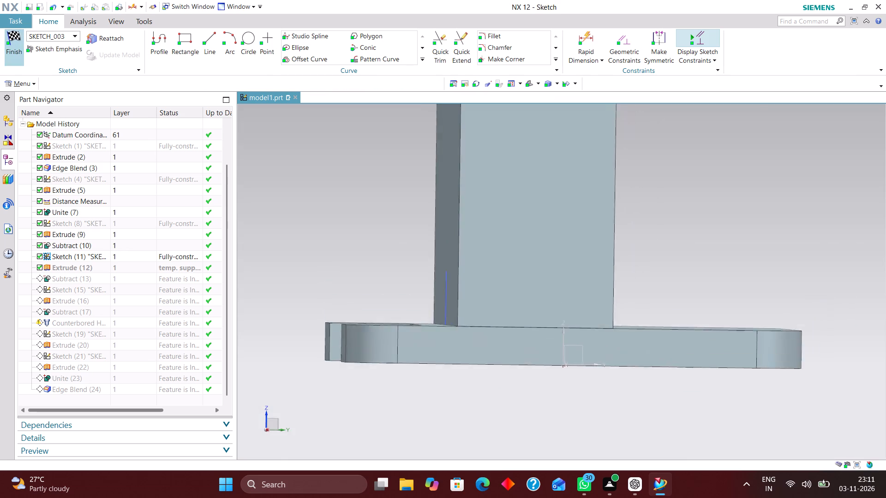
pyautogui.click(212, 357)
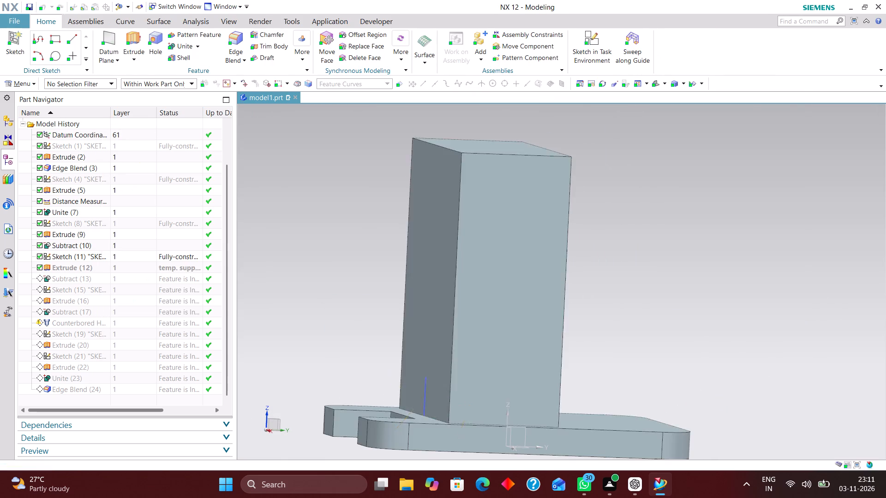
pyautogui.click(799, 101)
# Add the two bottom edges of the bored block, just above the groove, to the existing 6 mm edge blend.
pyautogui.scroll(-2, 742, 255)
pyautogui.moveTo(730, 298); pyautogui.dragTo(744, 311, button='middle')
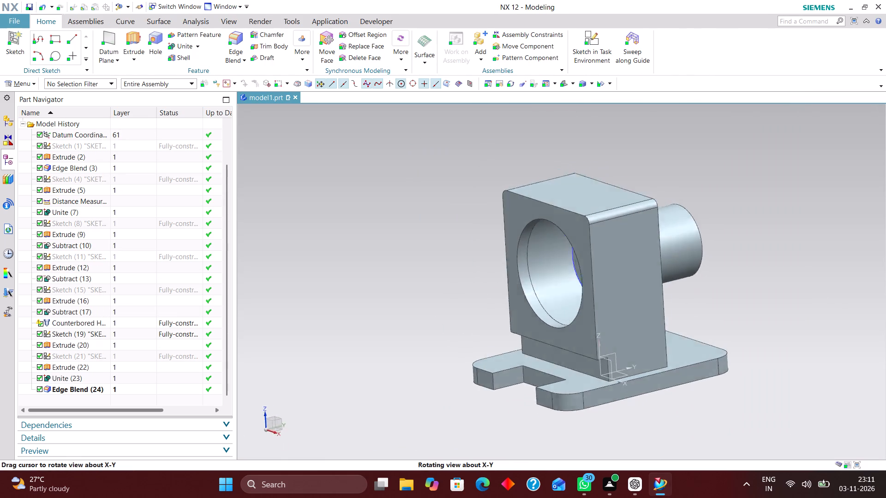
pyautogui.moveTo(744, 311); pyautogui.dragTo(739, 302, button='middle')
pyautogui.scroll(1, 739, 302)
pyautogui.doubleClick(586, 169)
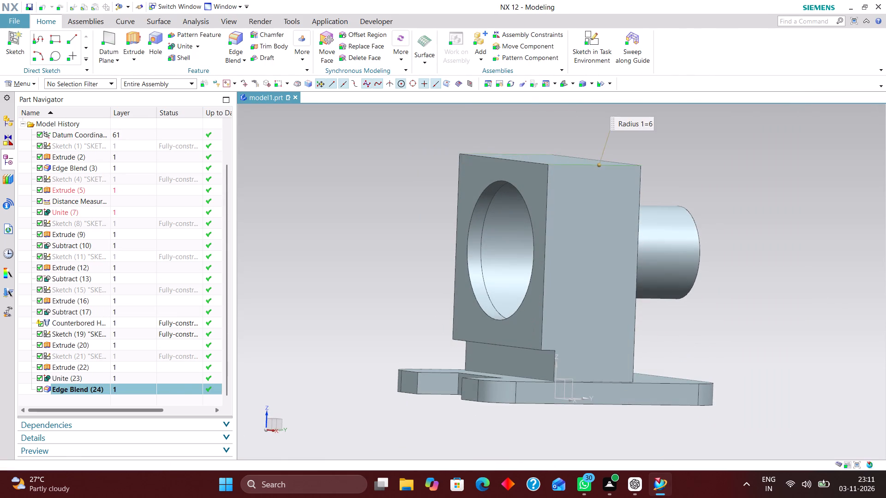
pyautogui.scroll(3, 550, 362)
pyautogui.click(548, 337)
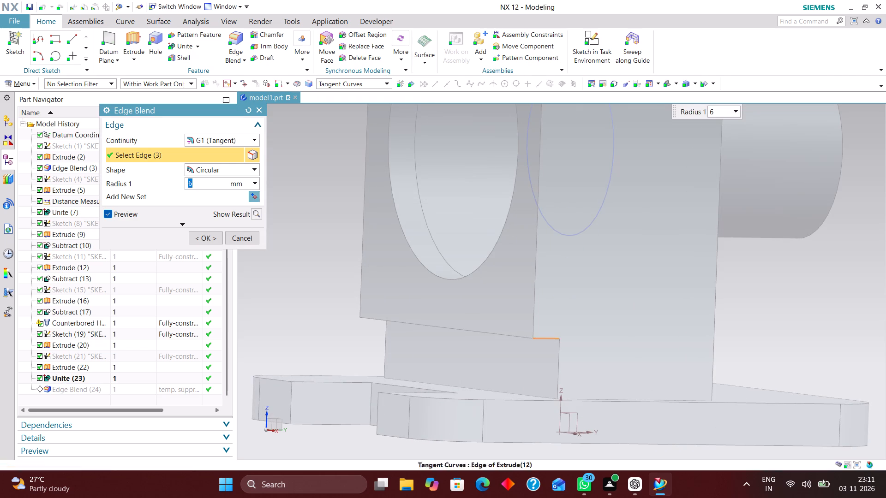
pyautogui.moveTo(559, 359); pyautogui.dragTo(668, 357, button='middle')
pyautogui.click(614, 315)
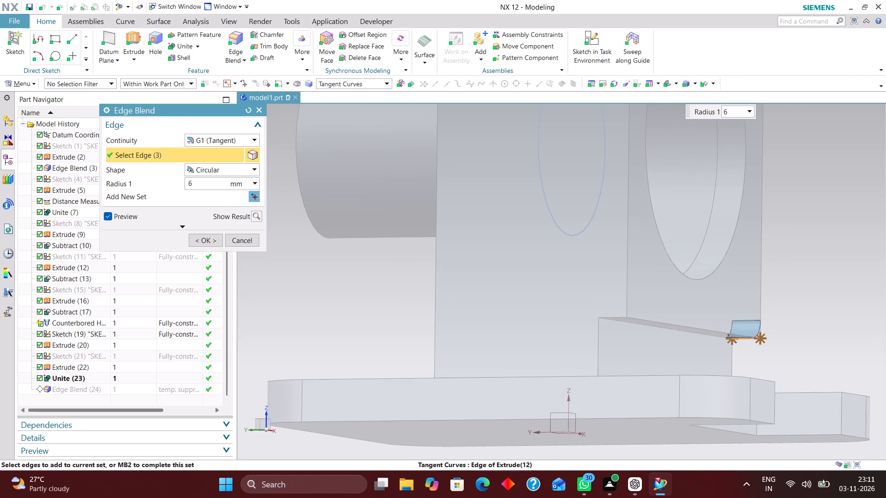
pyautogui.click(207, 241)
# Examine the extrude limits of the projecting cylinder without changing them.
pyautogui.moveTo(567, 303); pyautogui.dragTo(485, 317, button='middle')
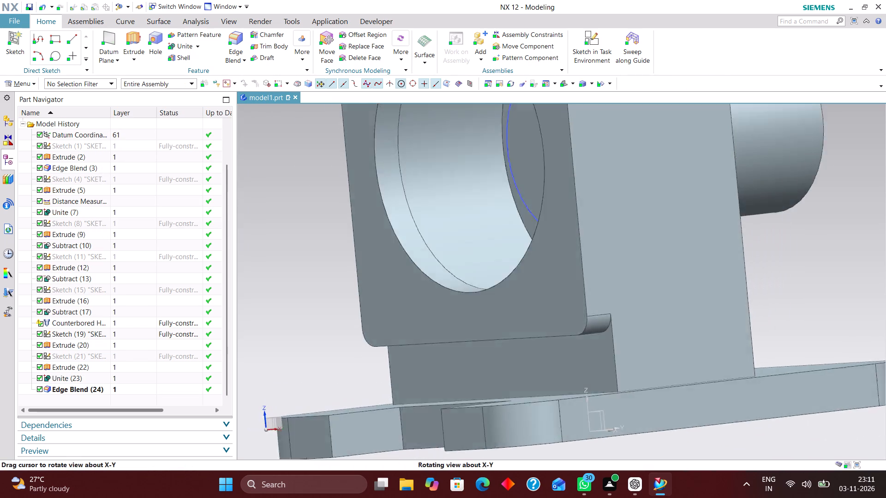
pyautogui.moveTo(485, 317); pyautogui.dragTo(474, 327, button='middle')
pyautogui.scroll(-2, 505, 324)
pyautogui.moveTo(765, 261); pyautogui.dragTo(689, 293, button='right')
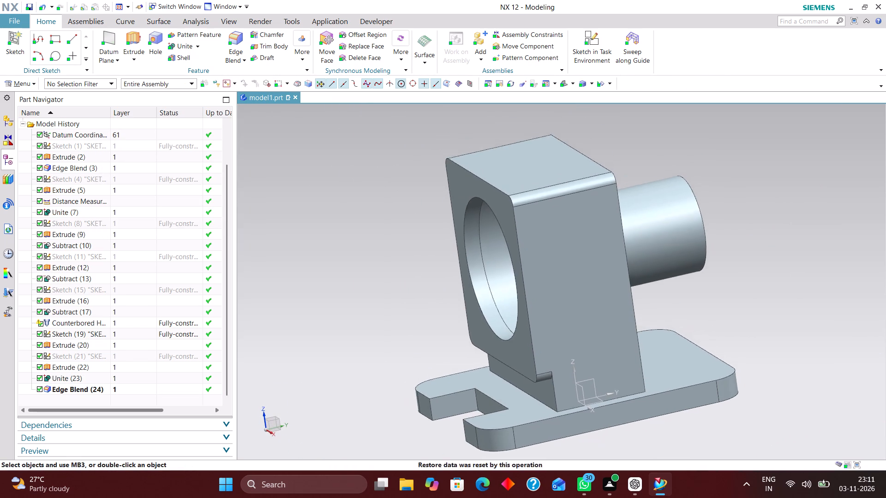
pyautogui.moveTo(759, 268); pyautogui.dragTo(745, 277, button='middle')
pyautogui.doubleClick(651, 269)
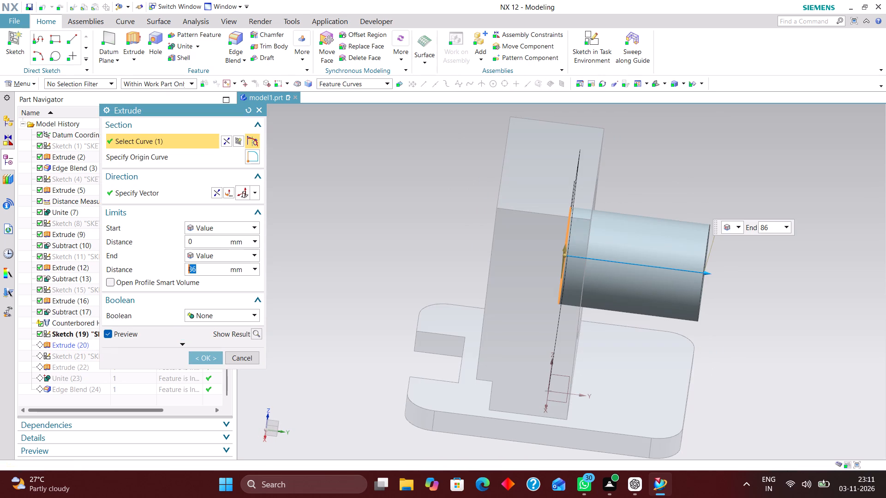
pyautogui.moveTo(786, 299); pyautogui.dragTo(780, 284, button='middle')
pyautogui.click(247, 357)
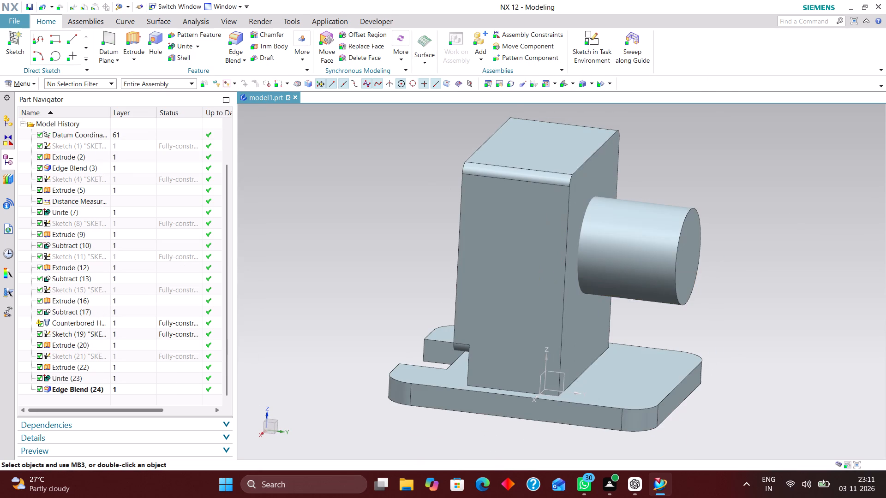
# Reorder the model history so the projecting cylinder's sketch and extrude come after the plate's unite and before the final edge blend.
pyautogui.click(92, 368)
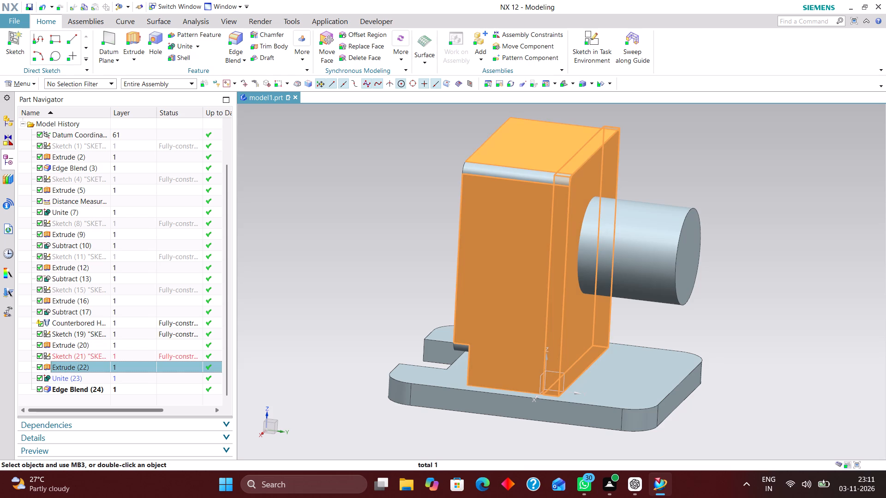
pyautogui.click(92, 376)
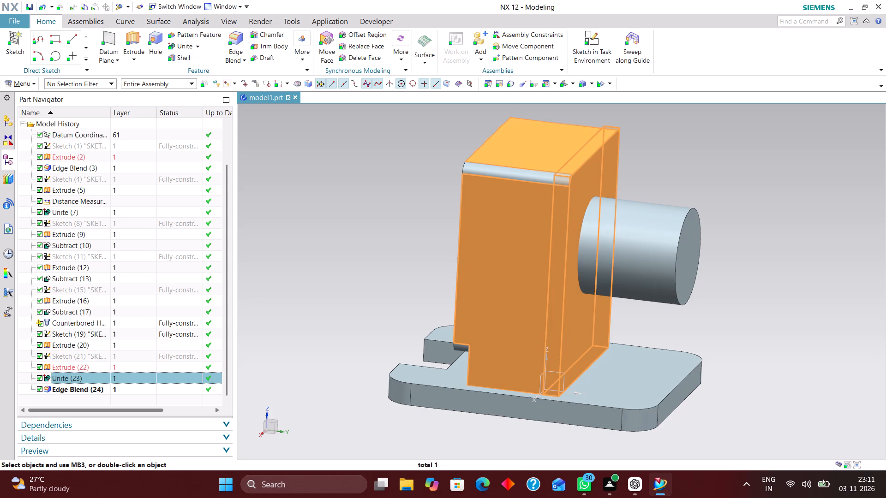
pyautogui.click(97, 366)
pyautogui.click(93, 378)
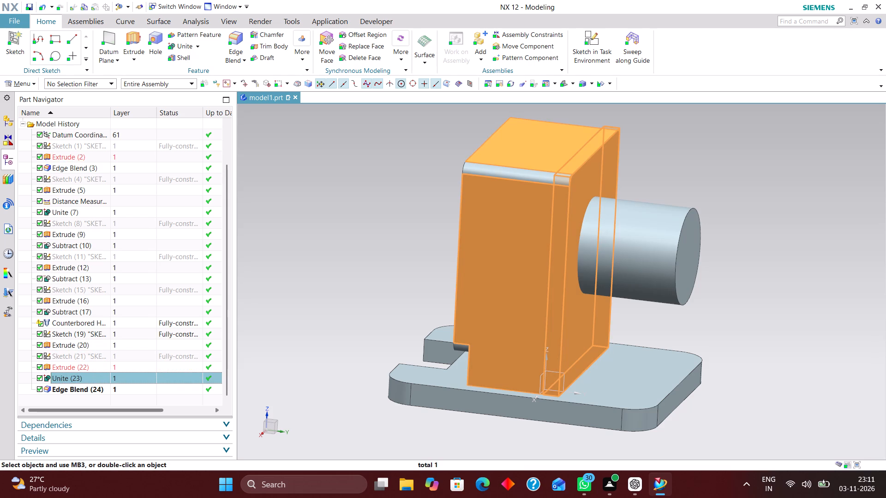
pyautogui.click(102, 367)
pyautogui.click(105, 352)
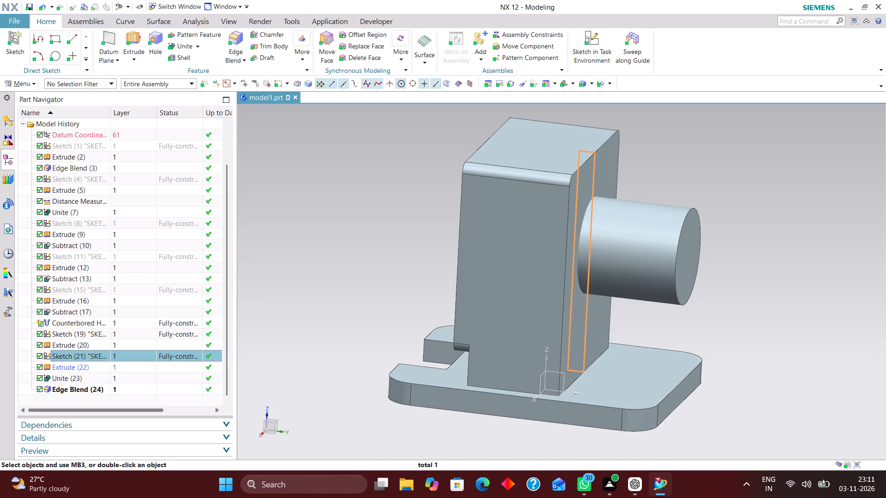
pyautogui.click(103, 343)
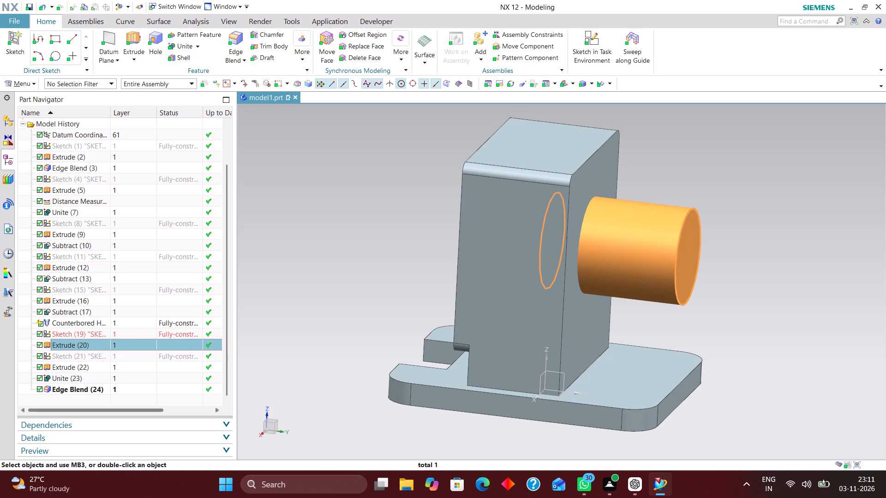
pyautogui.click(102, 334)
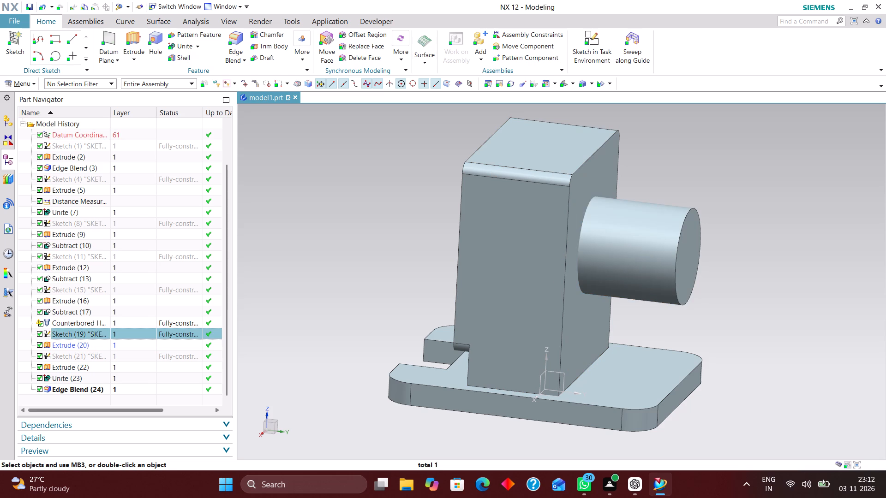
pyautogui.keyDown('ctrl'); pyautogui.click(104, 346); pyautogui.keyUp('ctrl')
pyautogui.moveTo(101, 332); pyautogui.dragTo(119, 386)
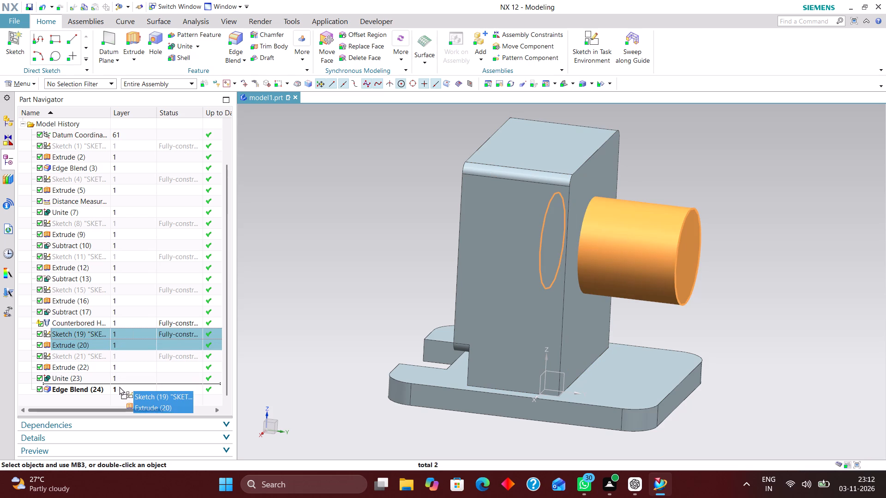
pyautogui.moveTo(119, 386); pyautogui.dragTo(117, 388)
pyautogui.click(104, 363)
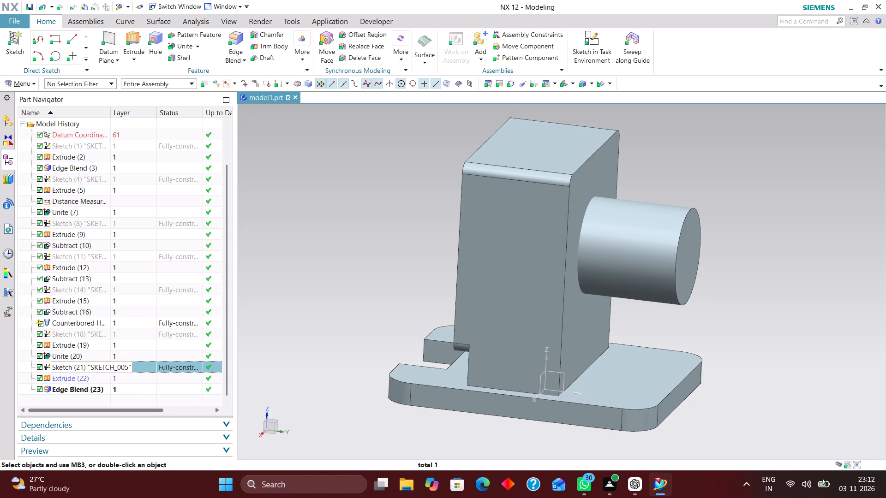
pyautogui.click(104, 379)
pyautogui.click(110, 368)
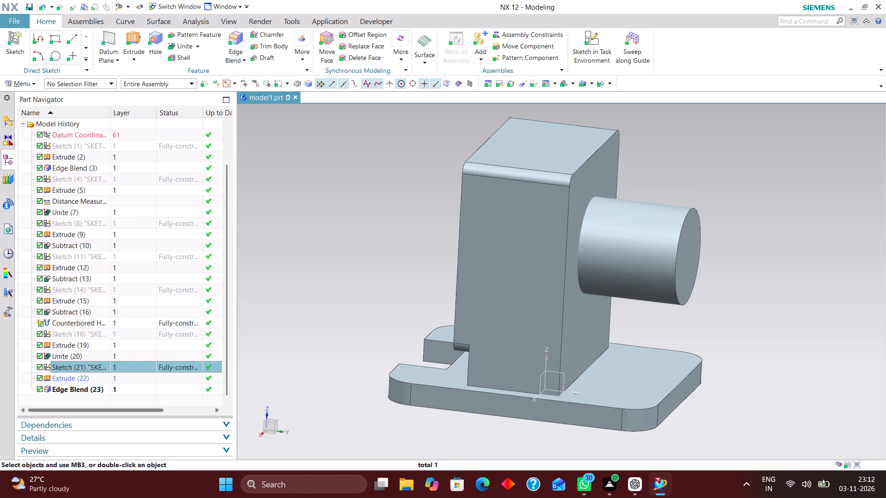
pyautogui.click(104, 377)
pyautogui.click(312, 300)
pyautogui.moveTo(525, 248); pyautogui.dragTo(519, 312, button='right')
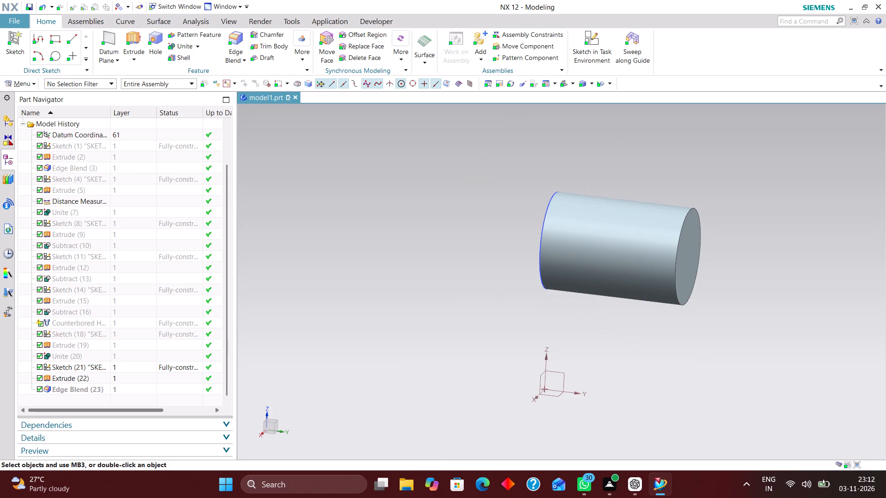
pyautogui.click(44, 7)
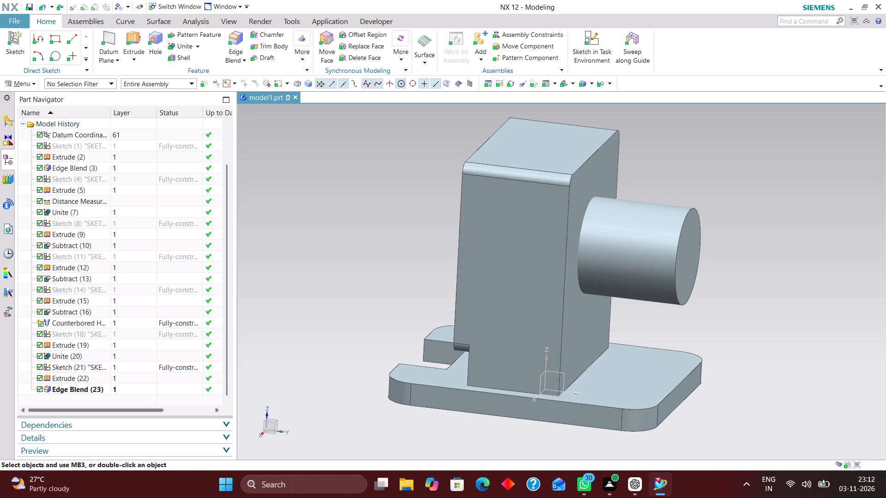
# Unite the projecting cylinder with the upright body, using the cylinder as the target.
pyautogui.click(181, 42)
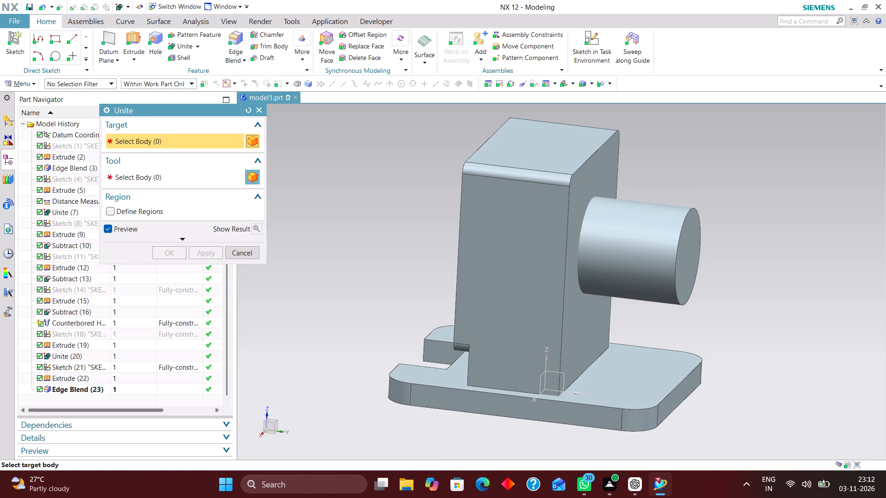
pyautogui.click(630, 266)
pyautogui.click(557, 263)
pyautogui.click(169, 250)
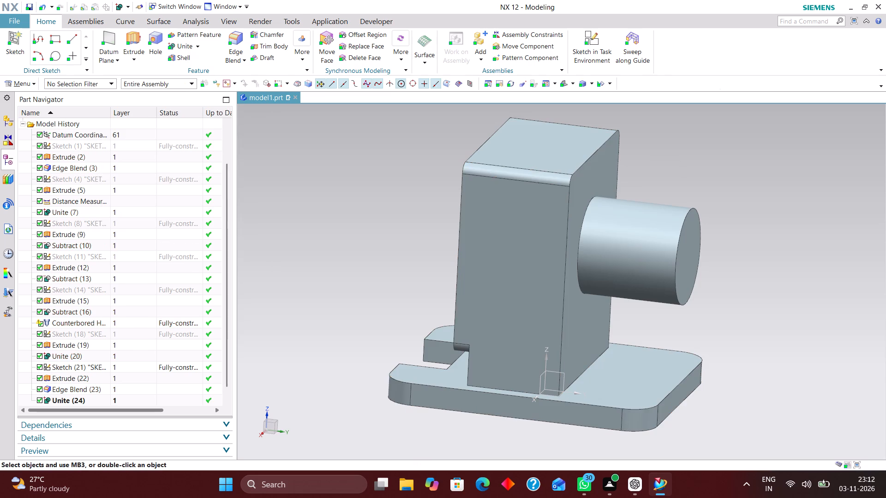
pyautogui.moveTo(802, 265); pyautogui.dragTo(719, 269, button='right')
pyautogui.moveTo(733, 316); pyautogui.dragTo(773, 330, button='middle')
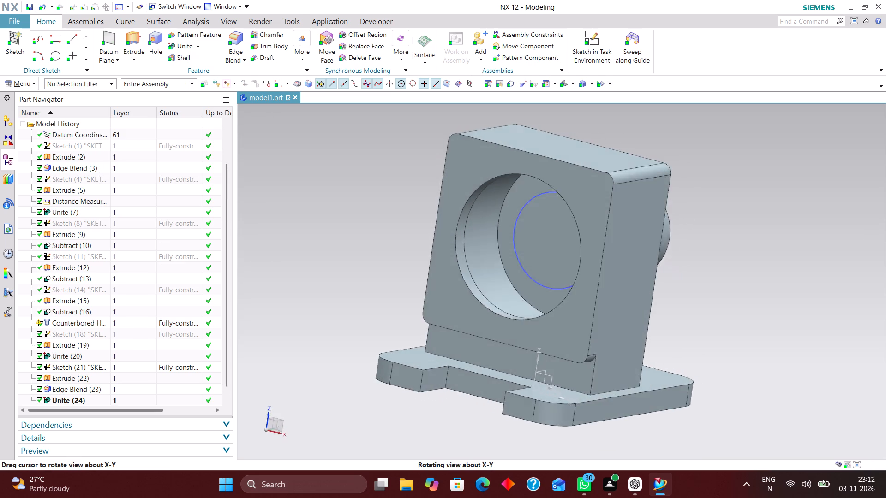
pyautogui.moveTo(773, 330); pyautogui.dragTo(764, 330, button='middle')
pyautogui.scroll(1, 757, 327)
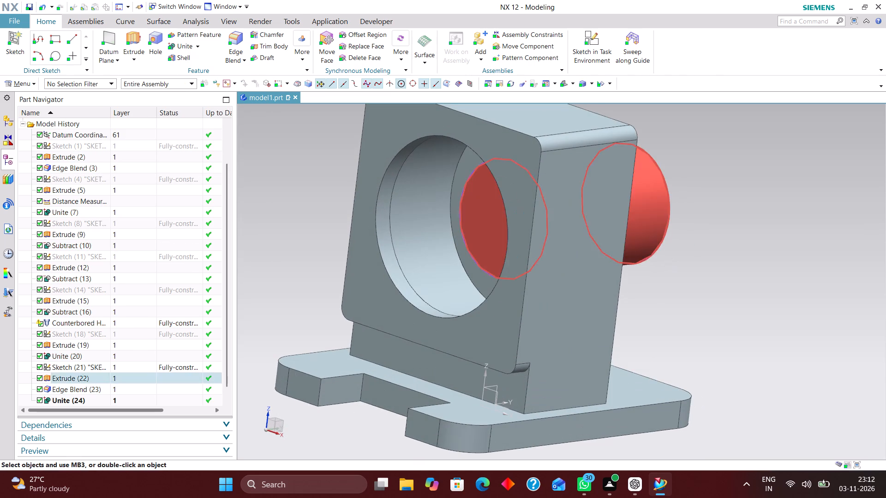
# Move the start limit of the projecting cylinder's extrude to about 23 mm, level with the upright's back face.
pyautogui.doubleClick(658, 222)
pyautogui.moveTo(802, 251); pyautogui.dragTo(731, 259, button='right')
pyautogui.moveTo(724, 264); pyautogui.dragTo(665, 273, button='middle')
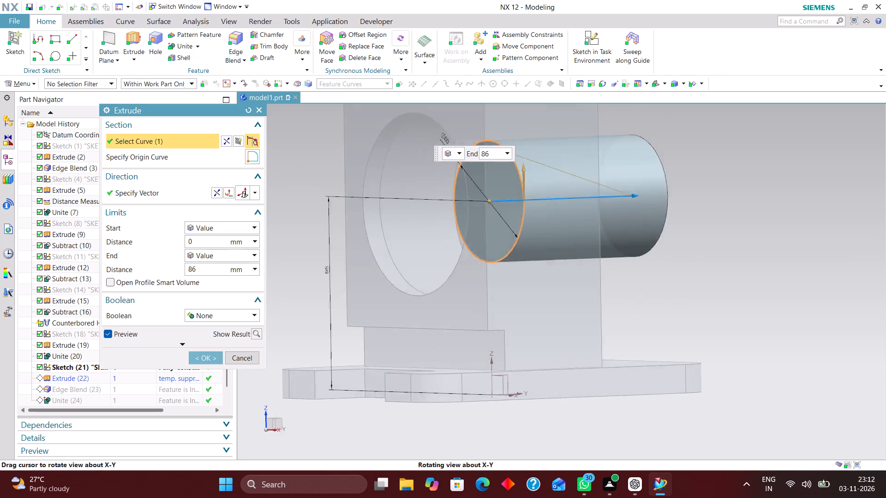
pyautogui.moveTo(665, 273); pyautogui.dragTo(641, 272, button='middle')
pyautogui.scroll(1, 642, 272)
pyautogui.moveTo(769, 254); pyautogui.dragTo(647, 265, button='right')
pyautogui.scroll(-3, 488, 245)
pyautogui.scroll(2, 456, 199)
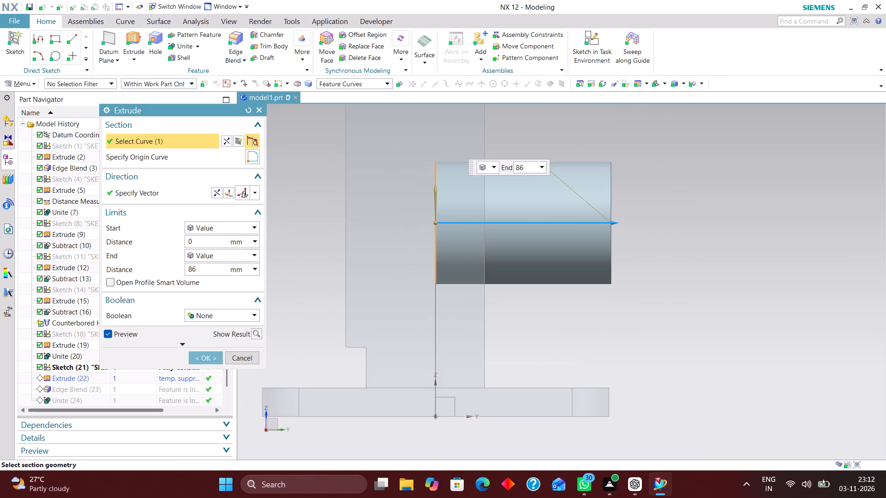
pyautogui.moveTo(437, 219); pyautogui.dragTo(484, 220)
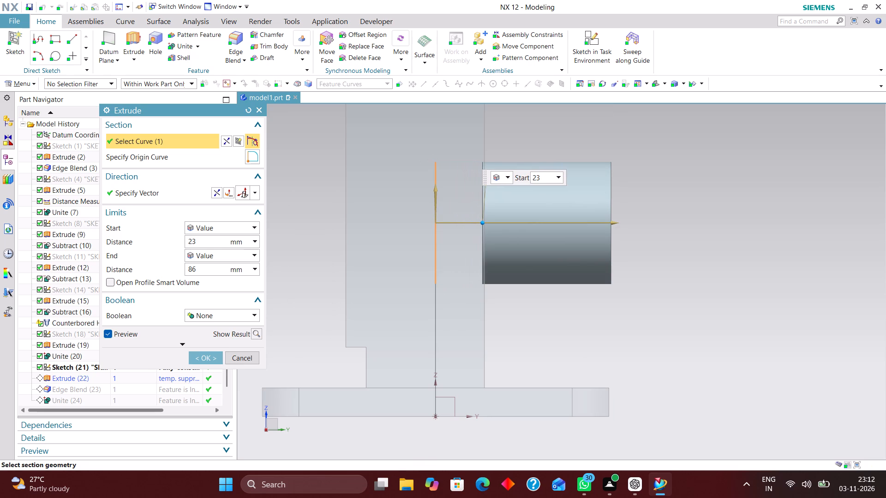
pyautogui.moveTo(484, 220); pyautogui.dragTo(486, 219)
pyautogui.click(200, 353)
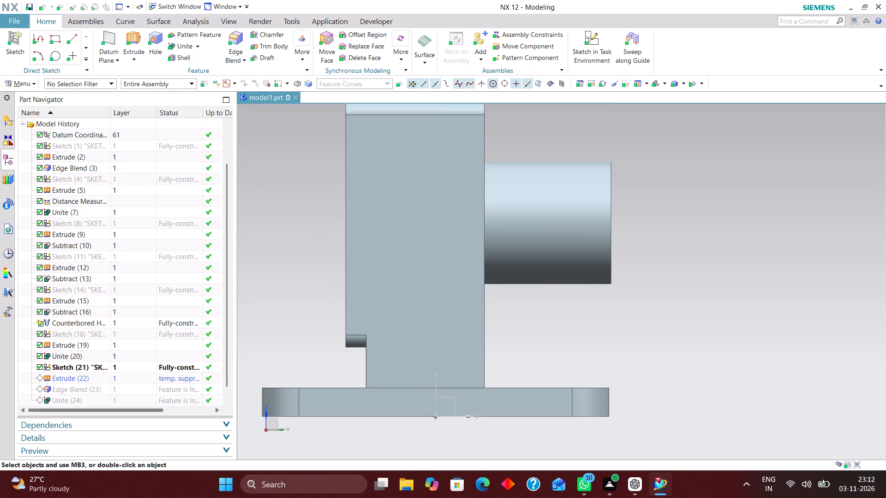
# Hide the circular profile sketch of the projecting cylinder, shown inside the upright's bore.
pyautogui.moveTo(694, 250); pyautogui.dragTo(747, 267, button='middle')
pyautogui.scroll(1, 747, 267)
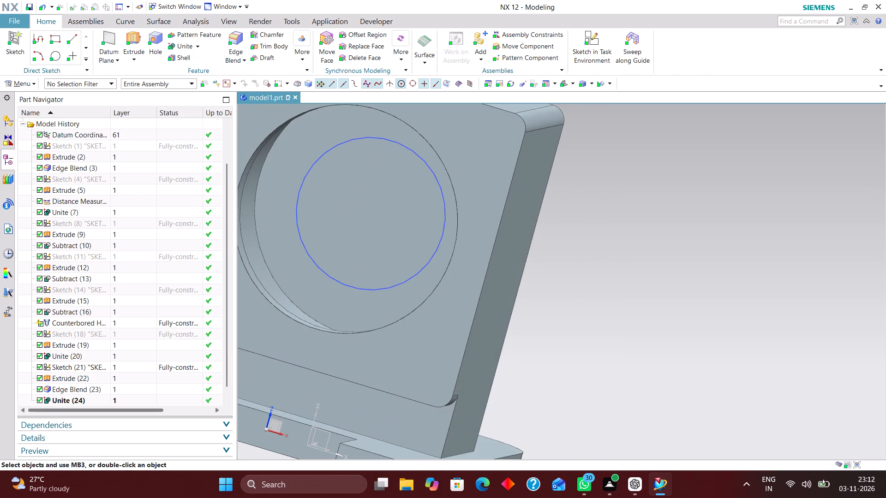
pyautogui.moveTo(300, 188); pyautogui.dragTo(299, 229, button='right')
pyautogui.scroll(-2, 639, 270)
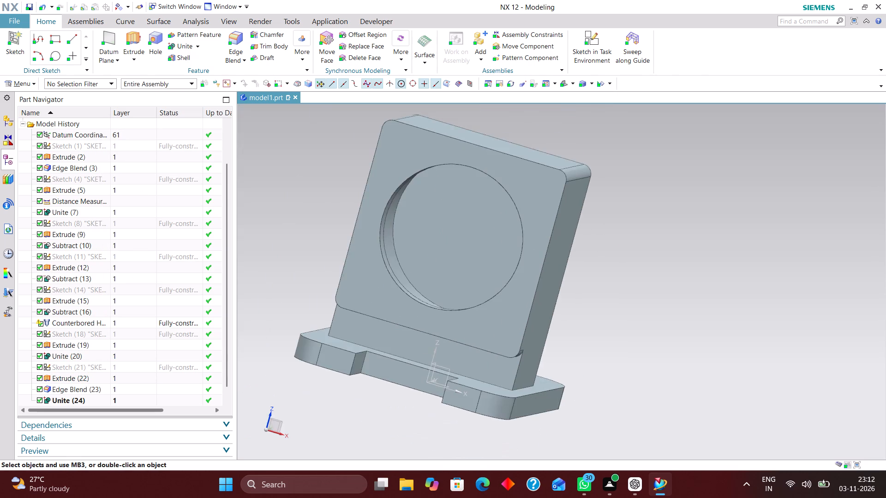
# Cut a simple 40 mm diameter through-body hole centred on the projecting cylinder's free end face, subtracting it from the body.
pyautogui.moveTo(660, 270); pyautogui.dragTo(588, 272, button='middle')
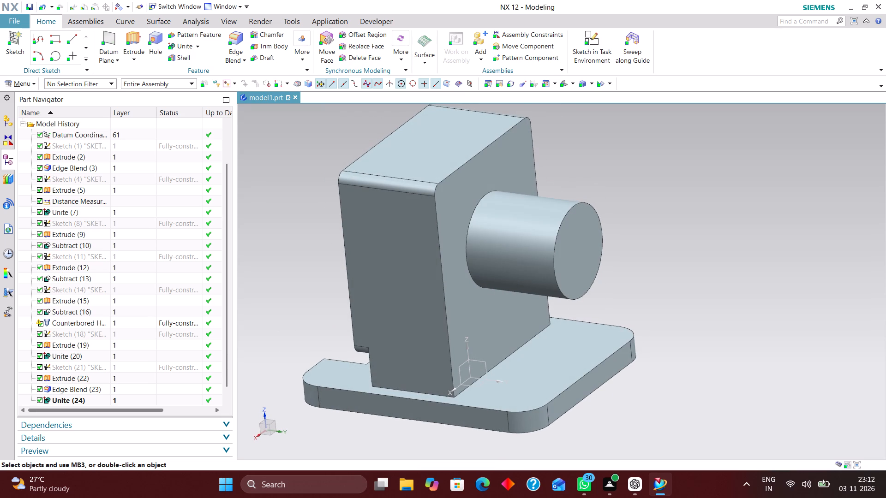
pyautogui.click(153, 39)
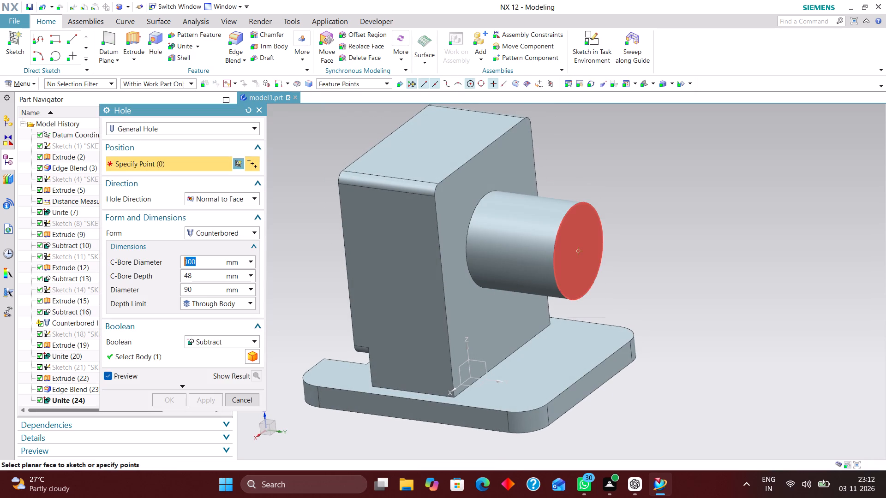
pyautogui.click(560, 294)
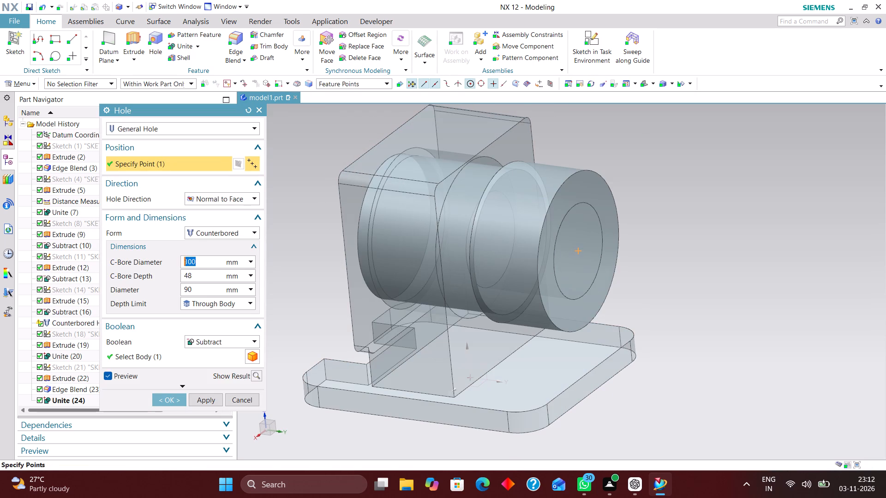
pyautogui.click(233, 230)
pyautogui.click(233, 247)
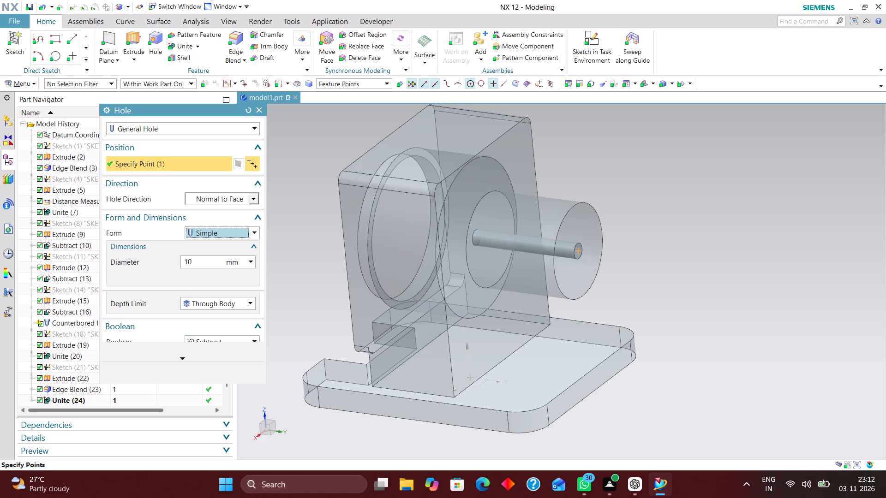
pyautogui.write('40')
pyautogui.press('Return')
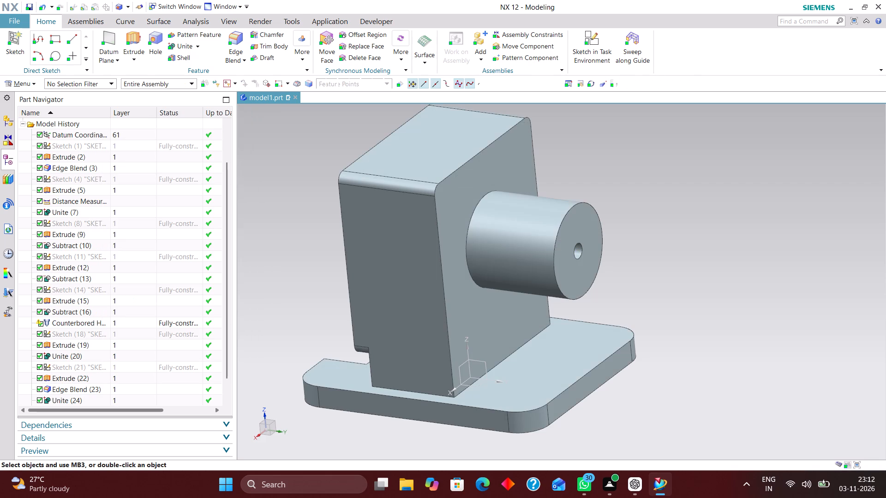
pyautogui.doubleClick(579, 249)
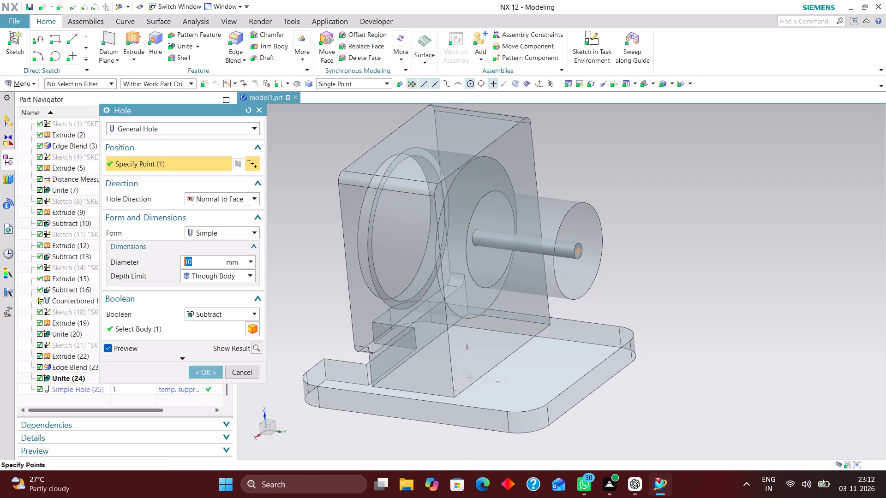
pyautogui.write('40')
pyautogui.press('Return')
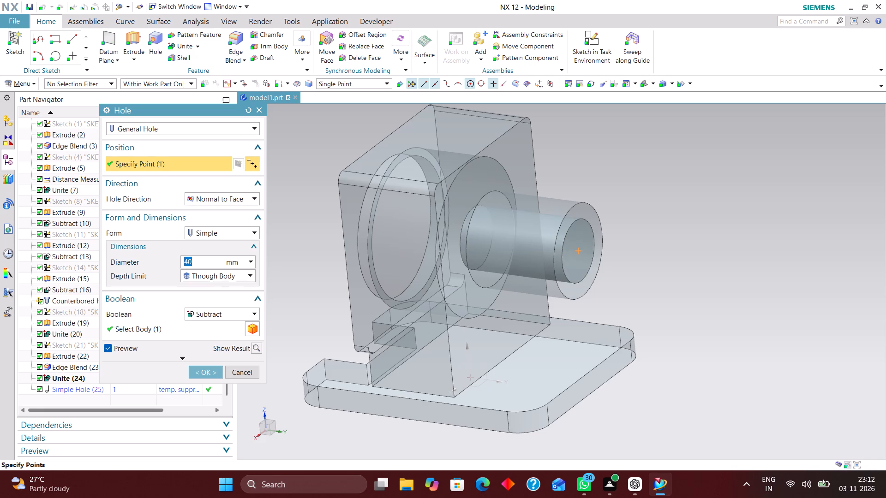
pyautogui.moveTo(688, 307); pyautogui.dragTo(732, 289, button='middle')
pyautogui.click(200, 371)
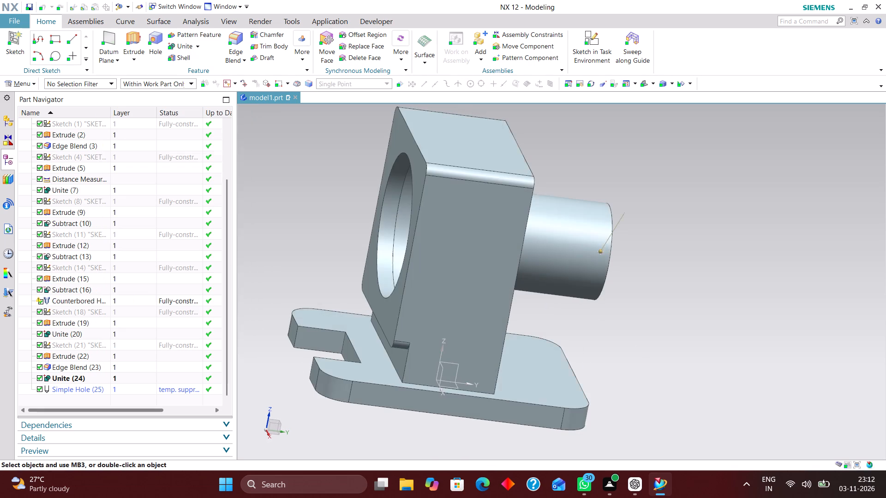
# Examine the mount from several angles, checking the upright's bore, the hollow cylinder, the foot groove and the notched base.
pyautogui.moveTo(680, 341); pyautogui.dragTo(716, 358, button='middle')
pyautogui.scroll(1, 702, 345)
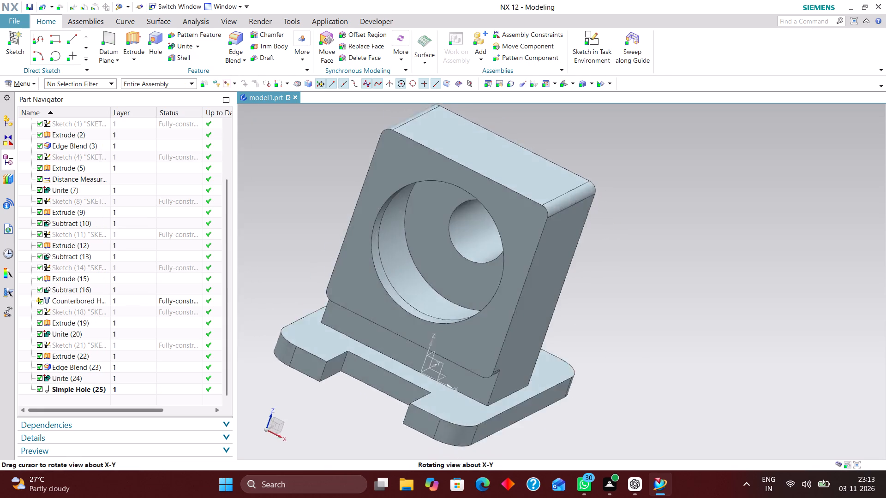
pyautogui.moveTo(716, 358); pyautogui.dragTo(697, 363, button='middle')
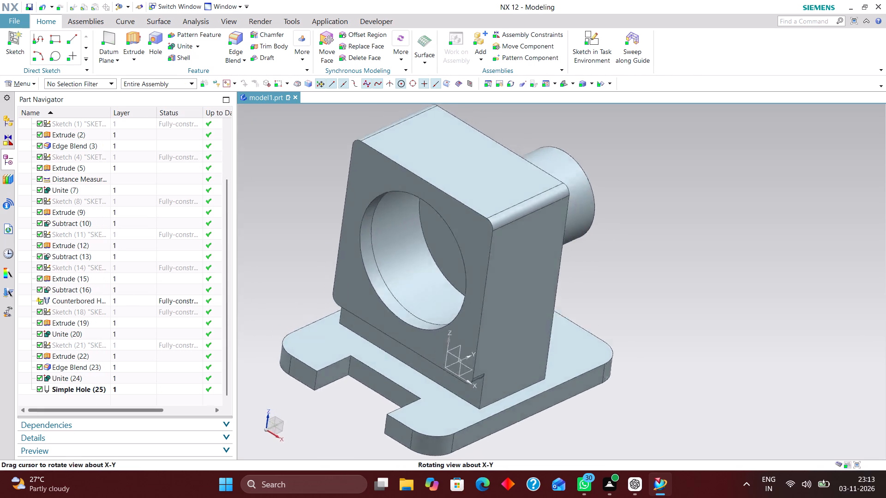
pyautogui.moveTo(697, 363); pyautogui.dragTo(688, 389, button='middle')
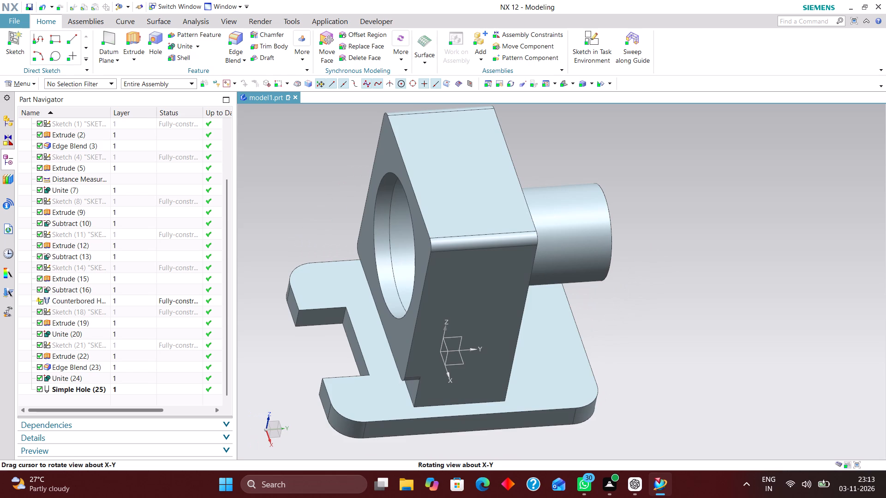
pyautogui.moveTo(688, 389); pyautogui.dragTo(689, 389, button='middle')
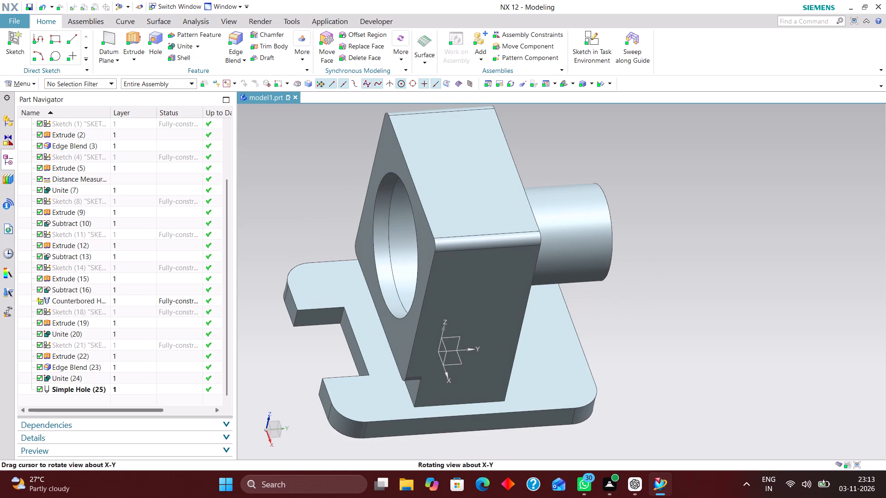
pyautogui.moveTo(689, 389); pyautogui.dragTo(664, 390, button='middle')
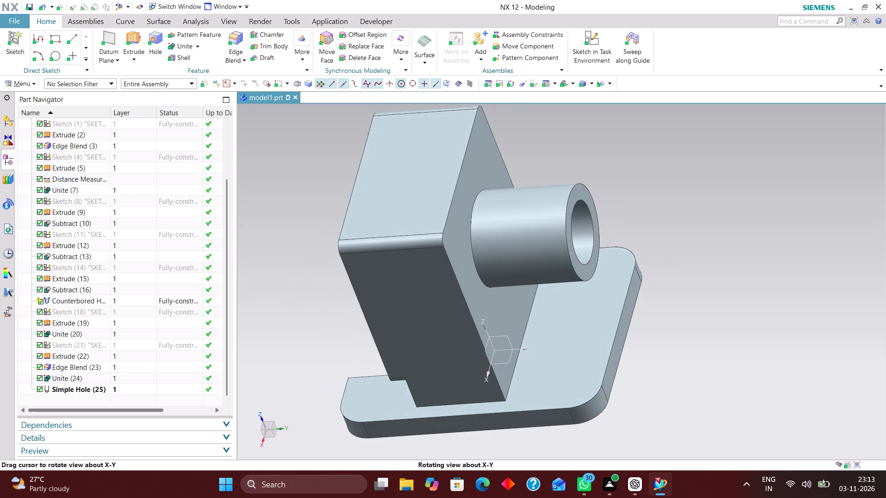
pyautogui.moveTo(664, 390); pyautogui.dragTo(674, 391, button='middle')
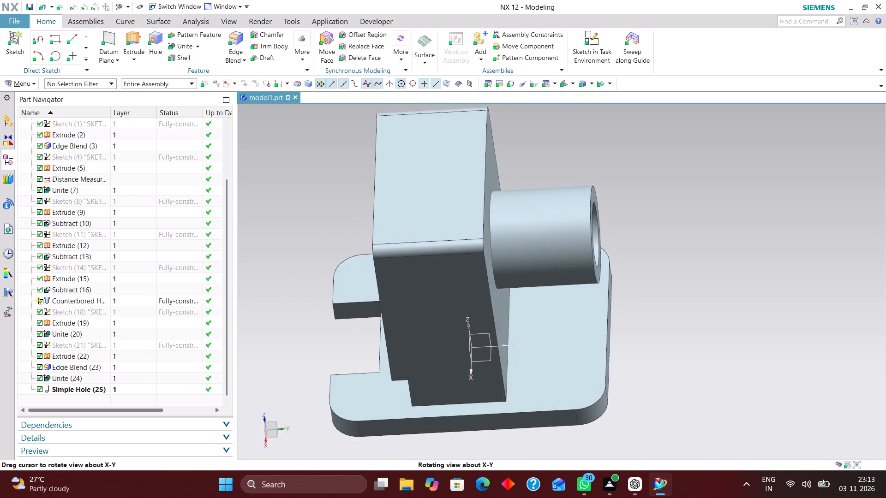
pyautogui.moveTo(674, 391); pyautogui.dragTo(674, 391, button='middle')
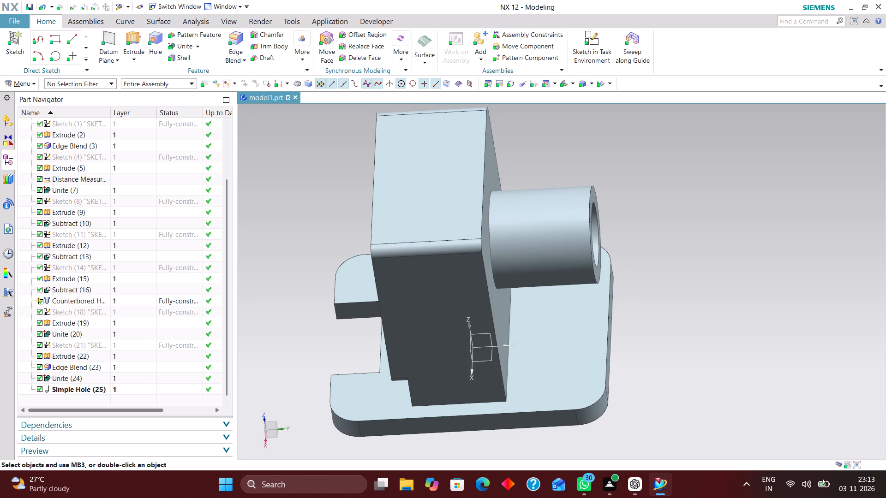
pyautogui.scroll(-1, 687, 371)
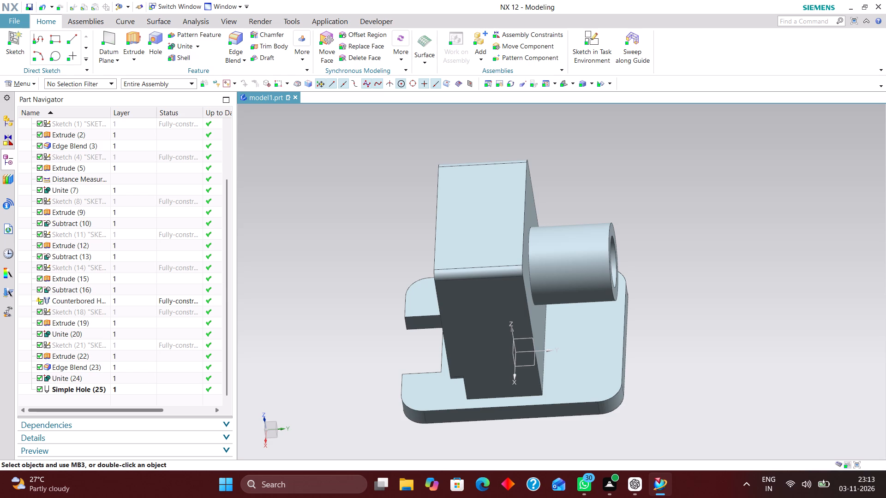
pyautogui.moveTo(717, 354); pyautogui.dragTo(739, 358, button='middle')
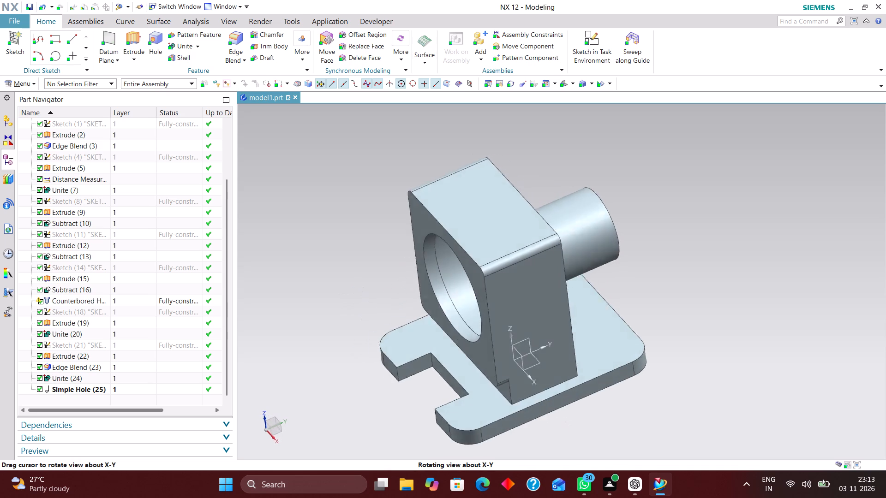
pyautogui.moveTo(739, 358); pyautogui.dragTo(731, 339, button='middle')
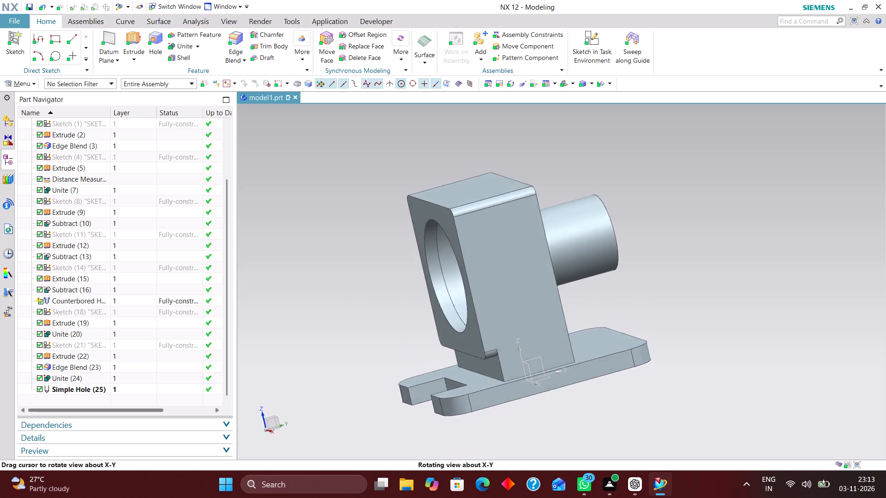
pyautogui.moveTo(731, 339); pyautogui.dragTo(747, 343, button='middle')
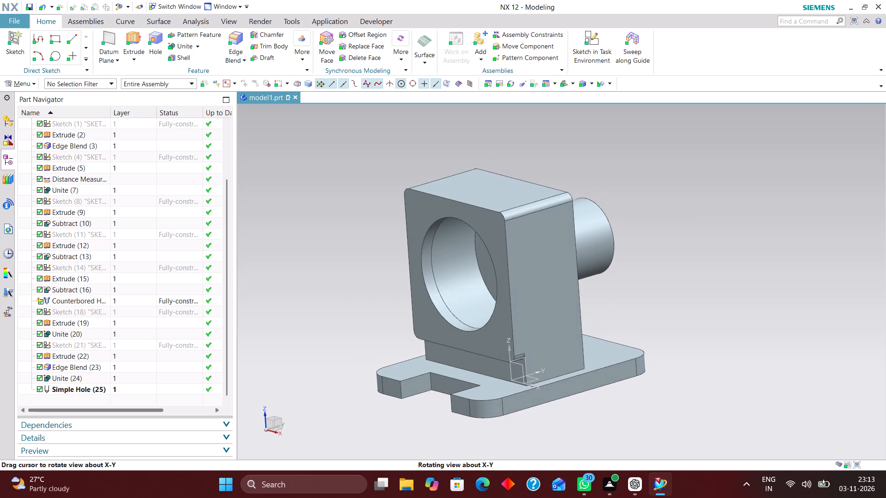
pyautogui.moveTo(747, 343); pyautogui.dragTo(734, 344, button='middle')
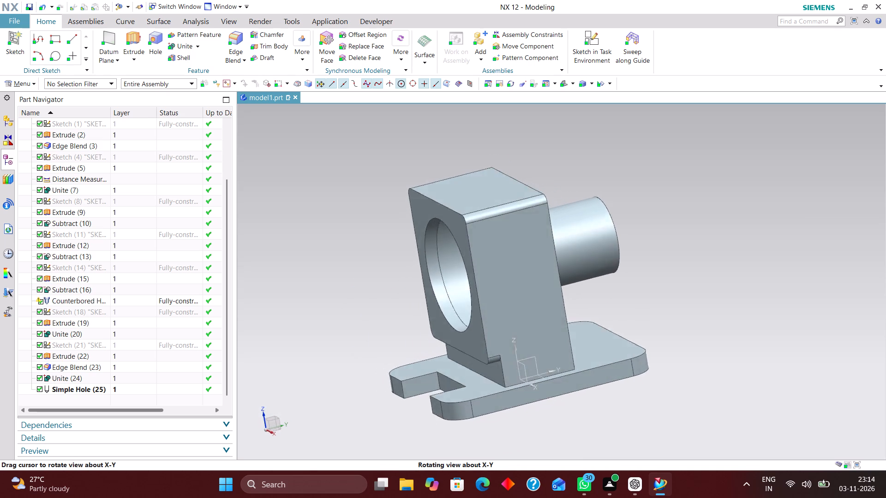
pyautogui.moveTo(734, 344); pyautogui.dragTo(732, 345, button='middle')
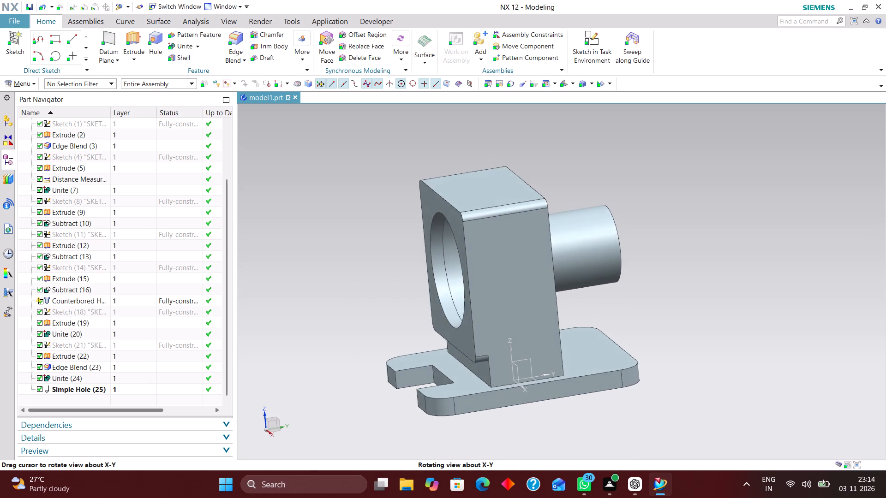
pyautogui.moveTo(732, 345); pyautogui.dragTo(748, 341, button='middle')
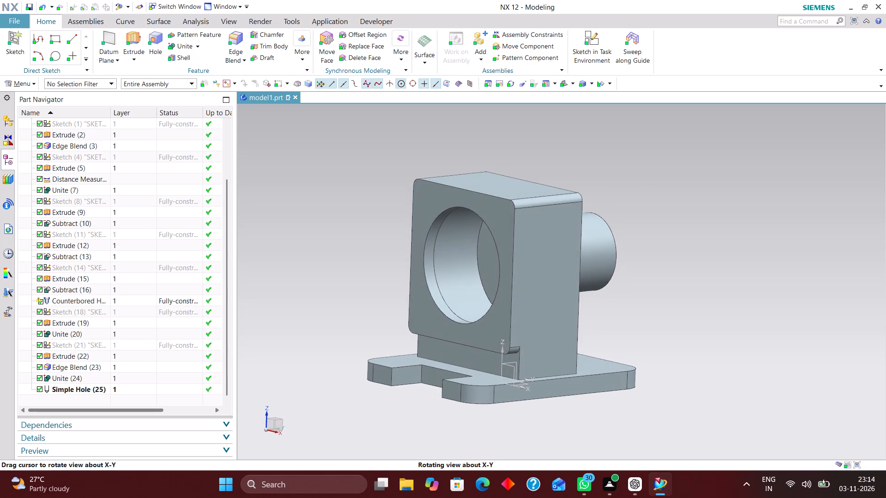
pyautogui.moveTo(748, 341); pyautogui.dragTo(746, 342, button='middle')
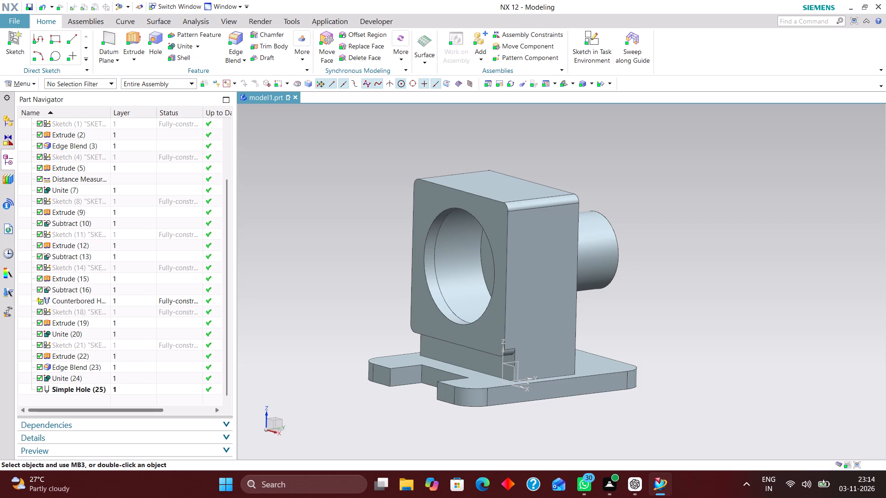
pyautogui.scroll(-2, 666, 259)
pyautogui.moveTo(680, 258); pyautogui.dragTo(679, 239, button='middle')
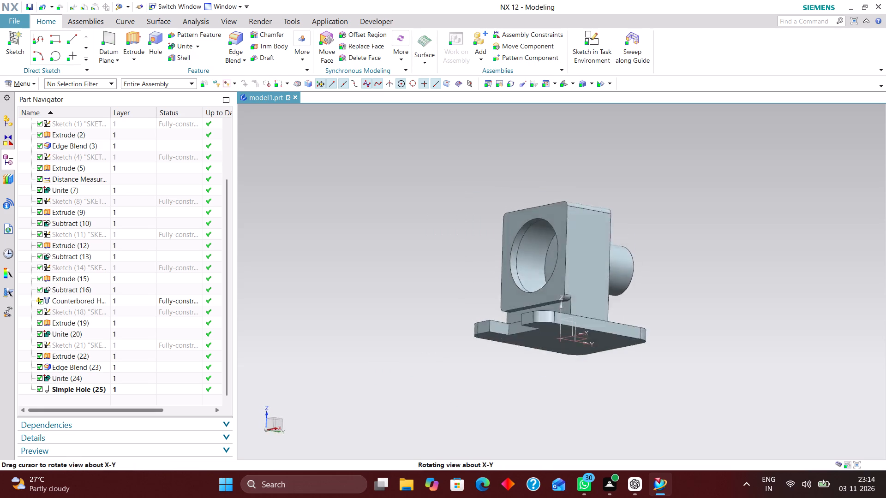
pyautogui.moveTo(679, 239); pyautogui.dragTo(659, 275, button='middle')
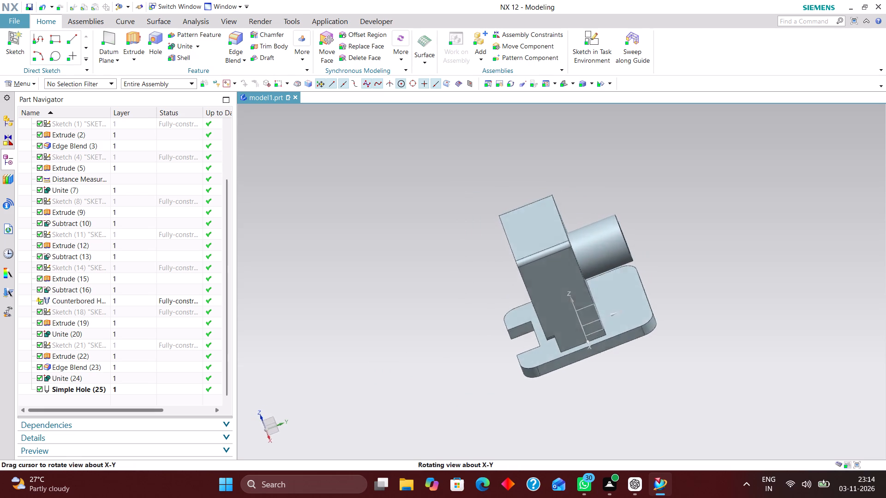
pyautogui.moveTo(659, 275); pyautogui.dragTo(669, 269, button='middle')
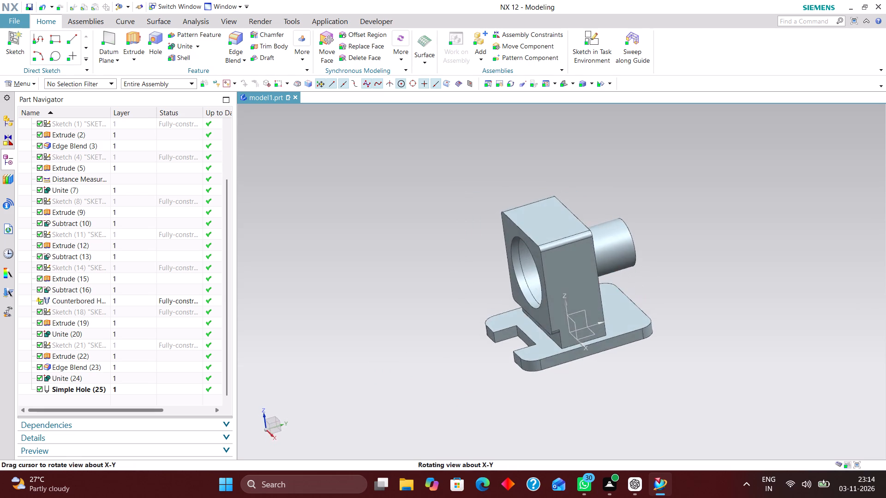
pyautogui.moveTo(669, 269); pyautogui.dragTo(658, 279, button='middle')
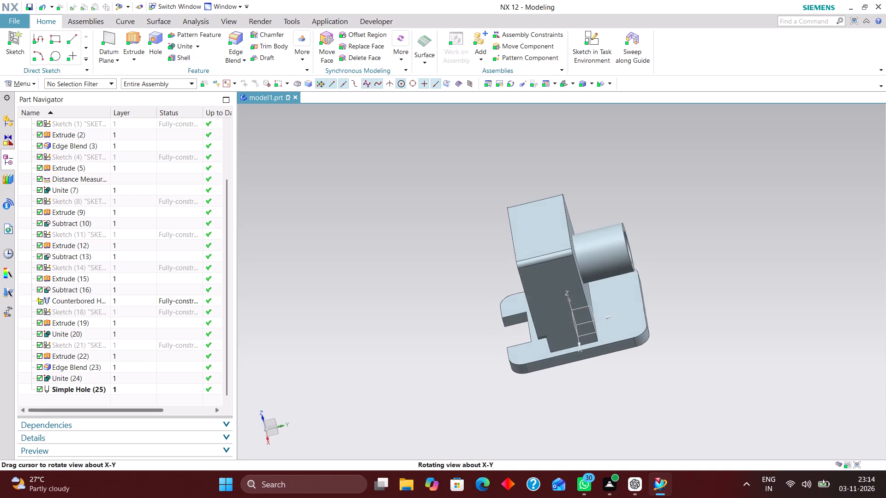
pyautogui.moveTo(658, 279); pyautogui.dragTo(665, 273, button='middle')
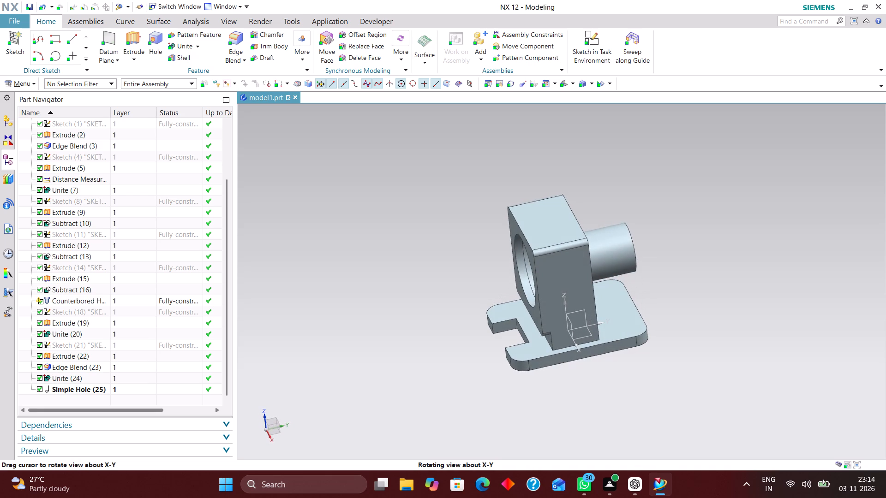
pyautogui.moveTo(665, 273); pyautogui.dragTo(694, 265, button='middle')
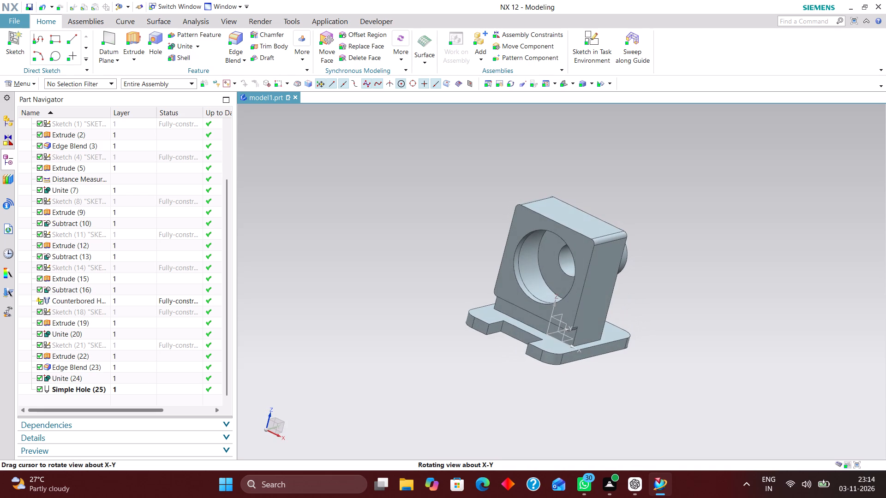
# Examine the mount's side profile, looking at the upright, the foot groove, the notched base and the projecting cylinder.
pyautogui.moveTo(694, 265); pyautogui.dragTo(694, 264, button='middle')
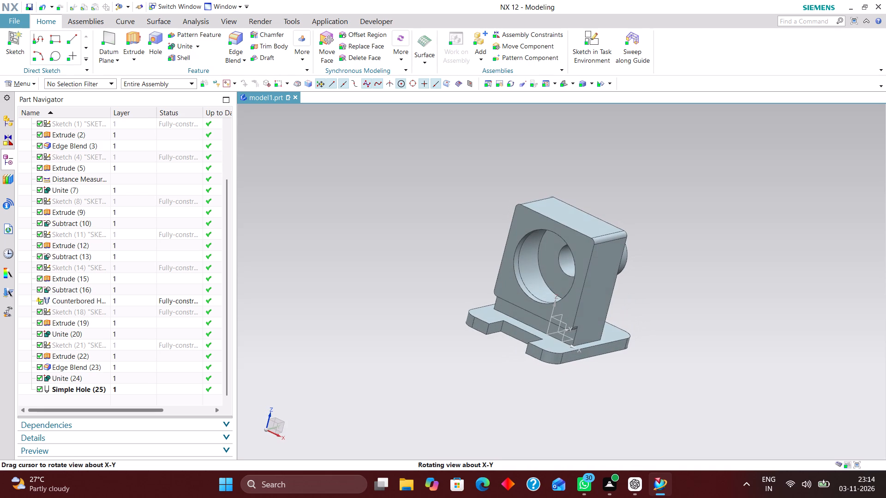
pyautogui.moveTo(694, 264); pyautogui.dragTo(661, 274, button='middle')
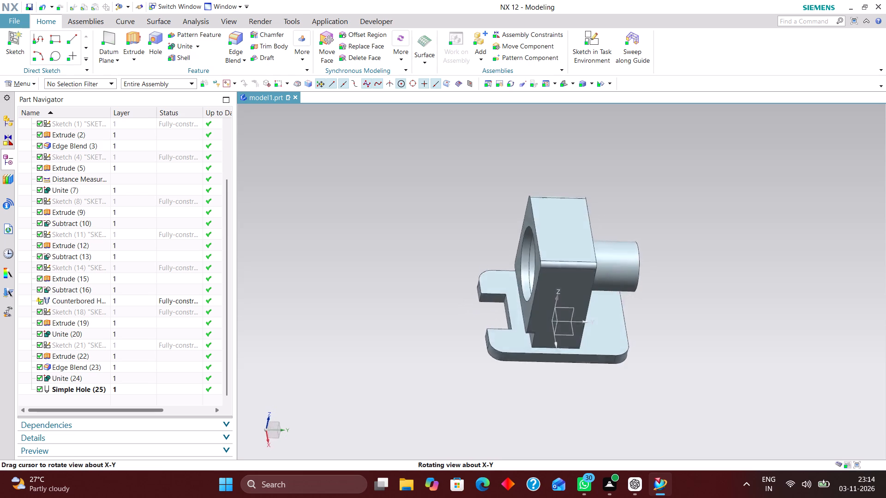
pyautogui.moveTo(661, 274); pyautogui.dragTo(664, 294, button='middle')
pyautogui.moveTo(708, 253); pyautogui.dragTo(657, 254, button='right')
pyautogui.moveTo(684, 286); pyautogui.dragTo(690, 246, button='middle')
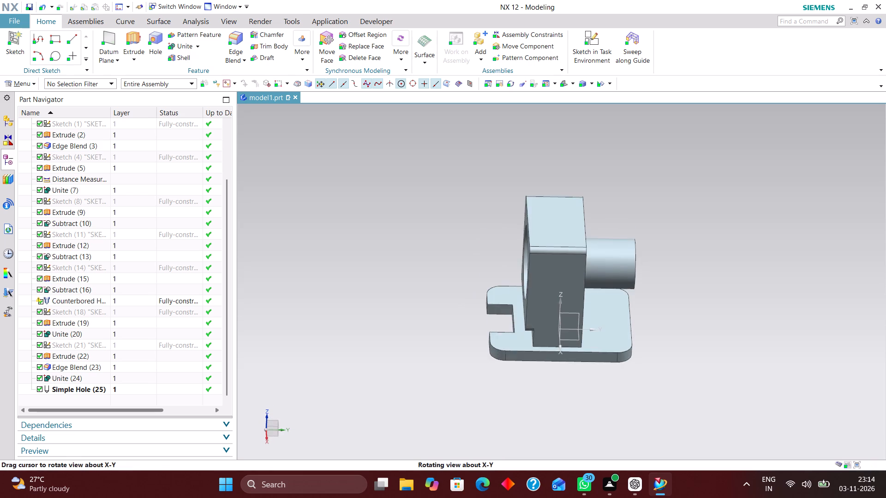
pyautogui.moveTo(690, 246); pyautogui.dragTo(691, 245, button='middle')
pyautogui.scroll(1, 692, 244)
pyautogui.scroll(1, 664, 319)
pyautogui.moveTo(699, 335); pyautogui.dragTo(702, 347, button='middle')
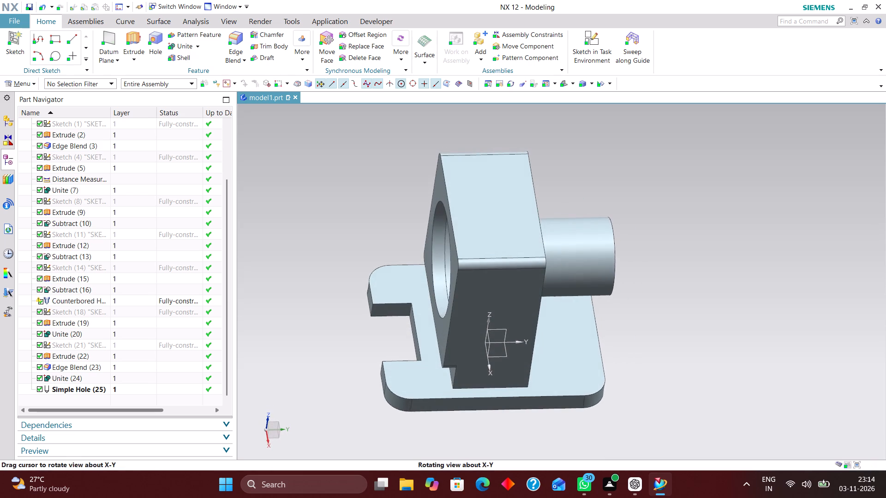
pyautogui.moveTo(702, 347); pyautogui.dragTo(696, 342, button='middle')
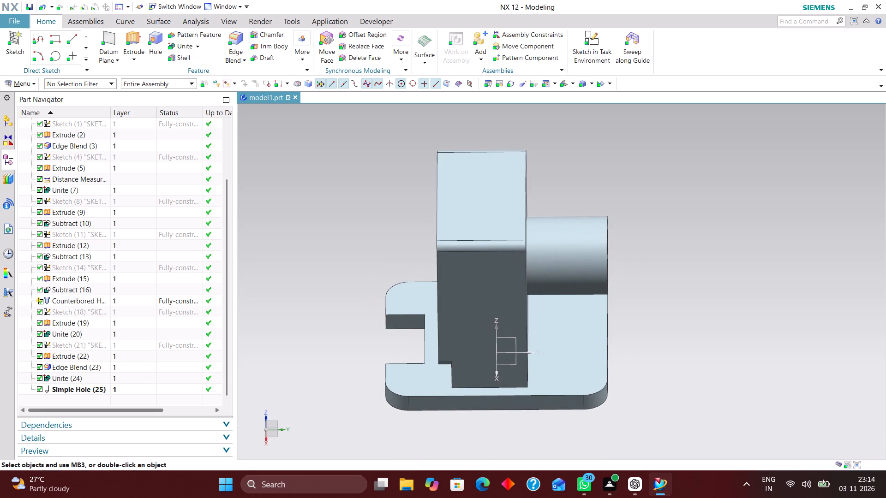
pyautogui.middleClick(695, 342)
pyautogui.moveTo(695, 342); pyautogui.dragTo(695, 343, button='middle')
pyautogui.moveTo(695, 343); pyautogui.dragTo(696, 336, button='middle')
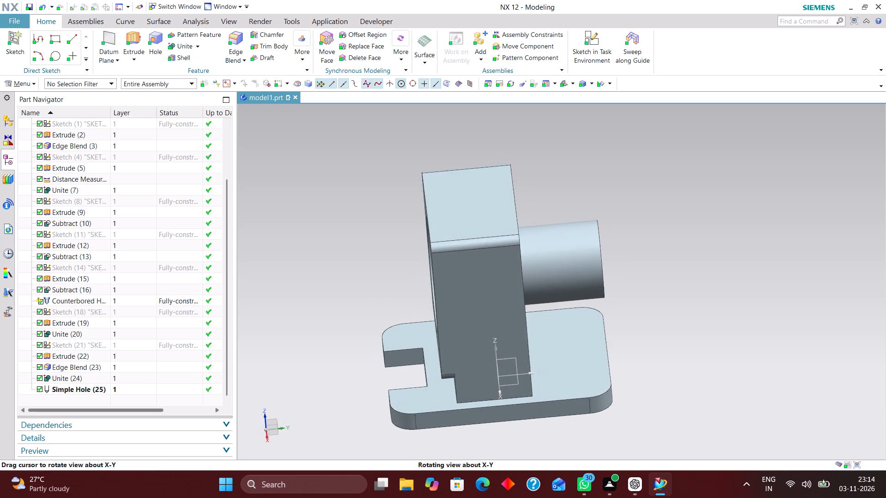
pyautogui.moveTo(696, 336); pyautogui.dragTo(692, 338, button='middle')
pyautogui.middleClick(692, 338)
pyautogui.middleClick(692, 338)
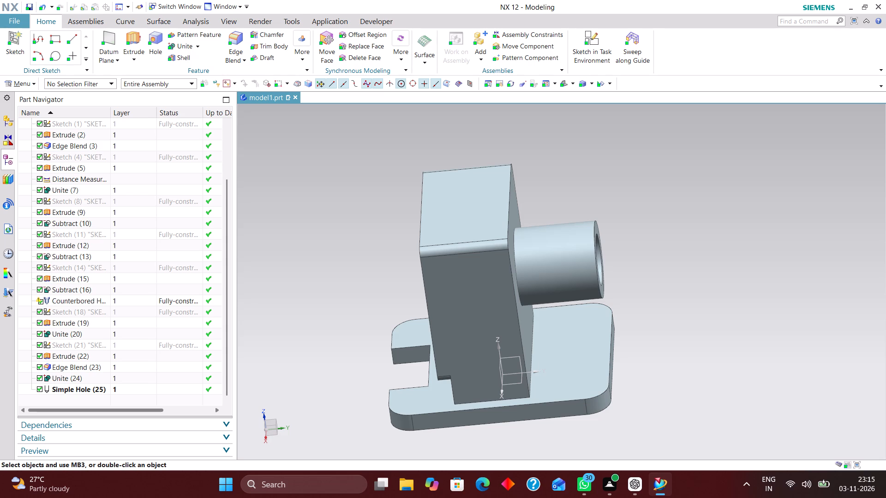
# Examine the upright's counterbored bore, the through hole and the projecting cylinder's open end from close up.
pyautogui.scroll(-1, 640, 316)
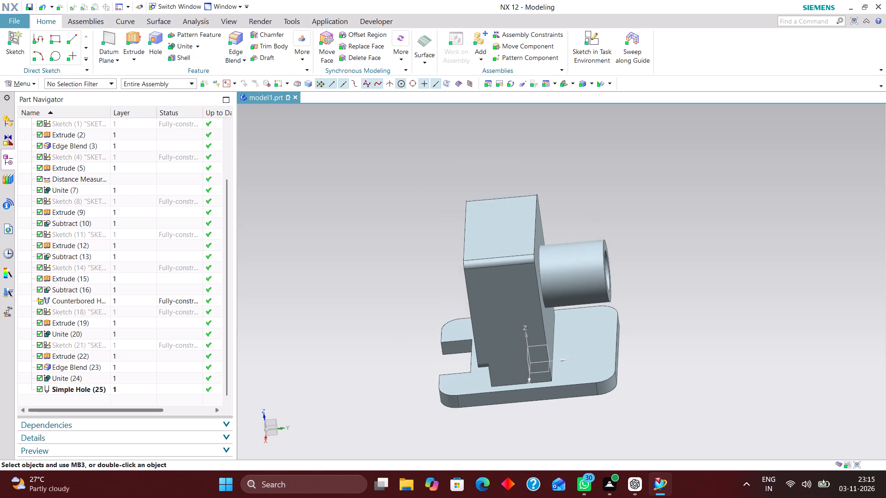
pyautogui.moveTo(651, 330); pyautogui.dragTo(683, 341, button='middle')
pyautogui.scroll(3, 612, 321)
pyautogui.moveTo(715, 321); pyautogui.dragTo(694, 310, button='middle')
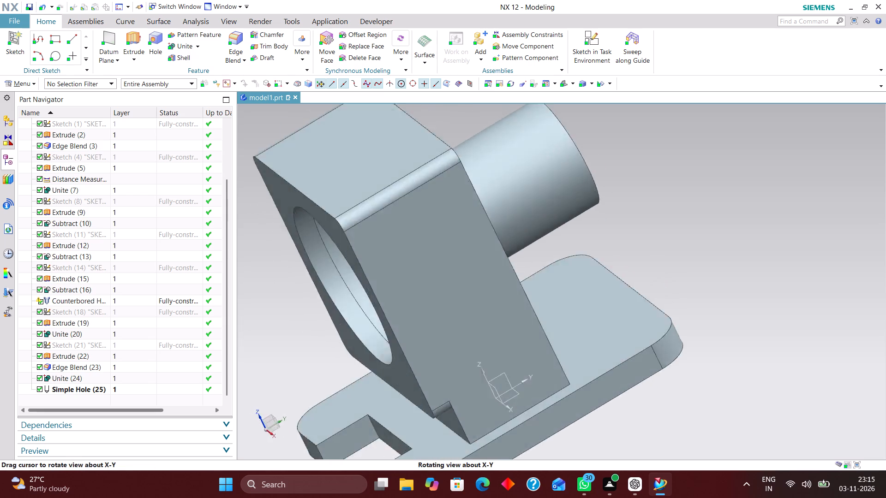
pyautogui.moveTo(694, 310); pyautogui.dragTo(730, 296, button='middle')
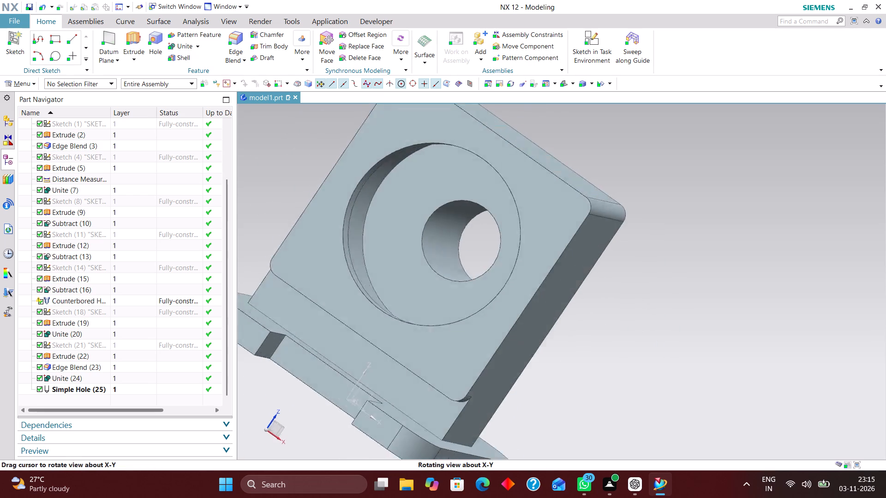
pyautogui.moveTo(730, 296); pyautogui.dragTo(719, 295, button='middle')
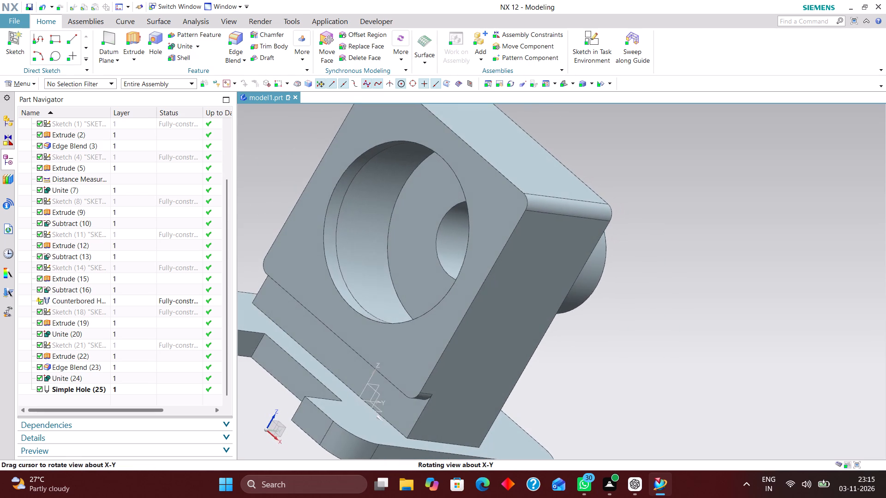
pyautogui.moveTo(719, 295); pyautogui.dragTo(682, 287, button='middle')
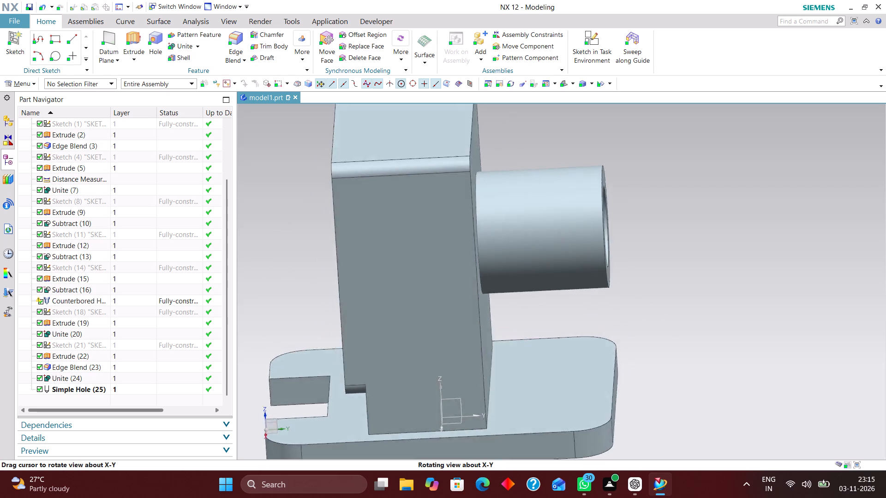
pyautogui.moveTo(682, 287); pyautogui.dragTo(673, 291, button='middle')
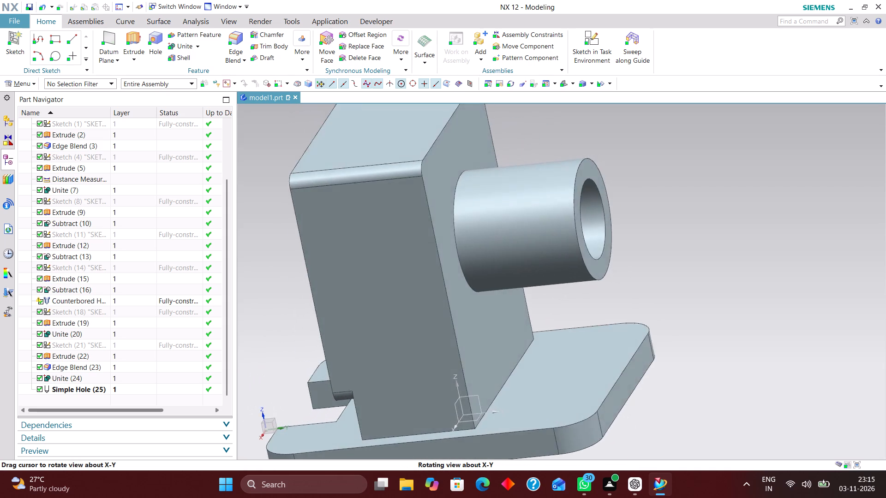
pyautogui.moveTo(673, 291); pyautogui.dragTo(708, 296, button='middle')
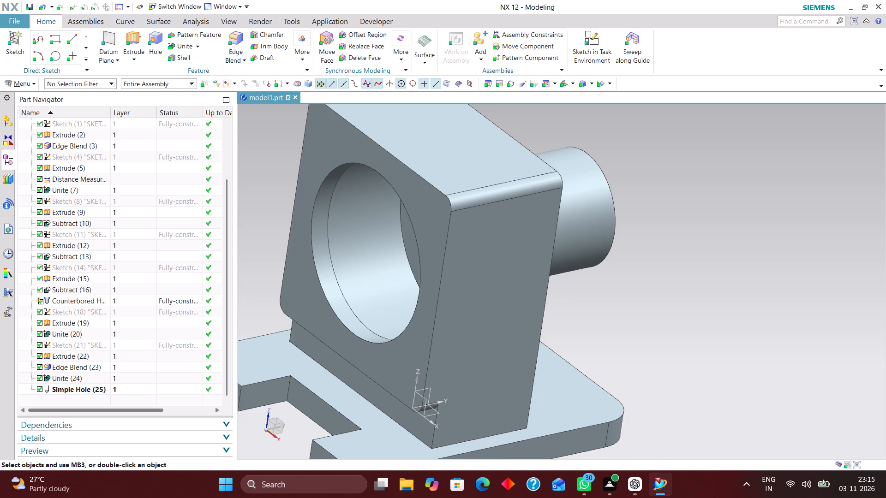
pyautogui.middleClick(708, 296)
# Sketch a 110 mm diameter circle on the XZ datum plane, centred on the upright's bore, and finish the sketch.
pyautogui.scroll(-4, 714, 242)
pyautogui.scroll(3, 717, 259)
pyautogui.click(599, 33)
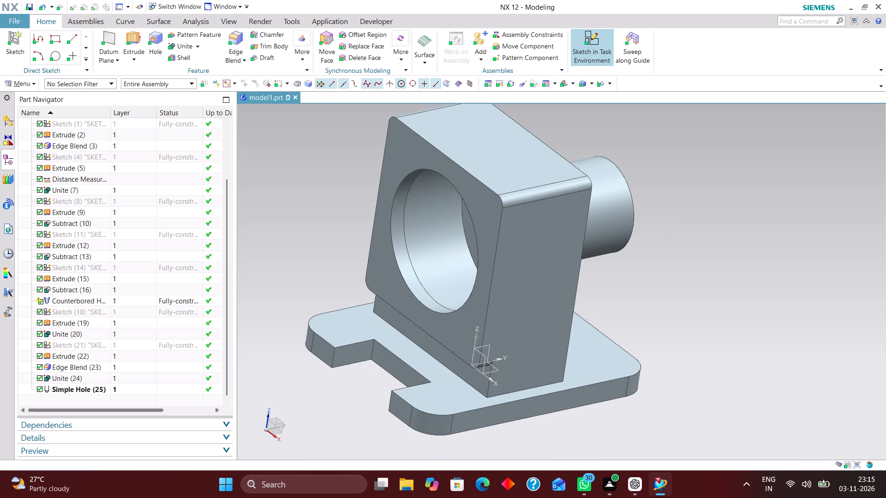
pyautogui.click(484, 356)
pyautogui.click(211, 238)
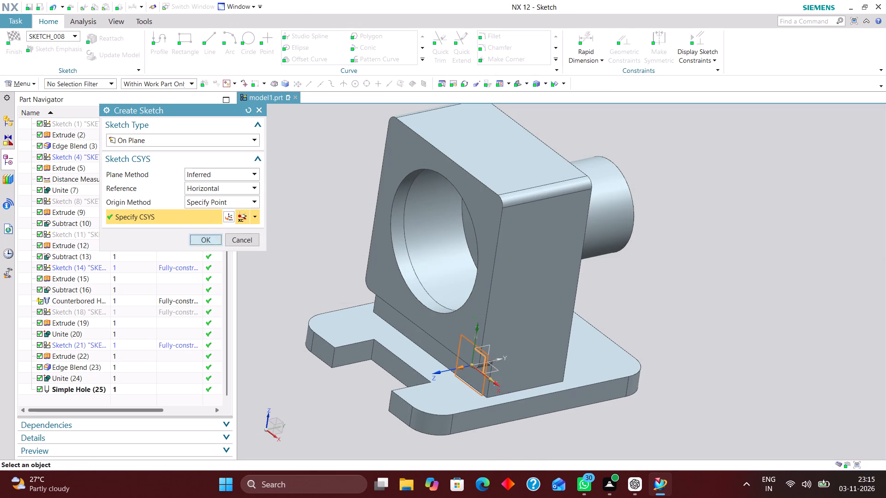
pyautogui.scroll(-4, 466, 274)
pyautogui.scroll(3, 501, 198)
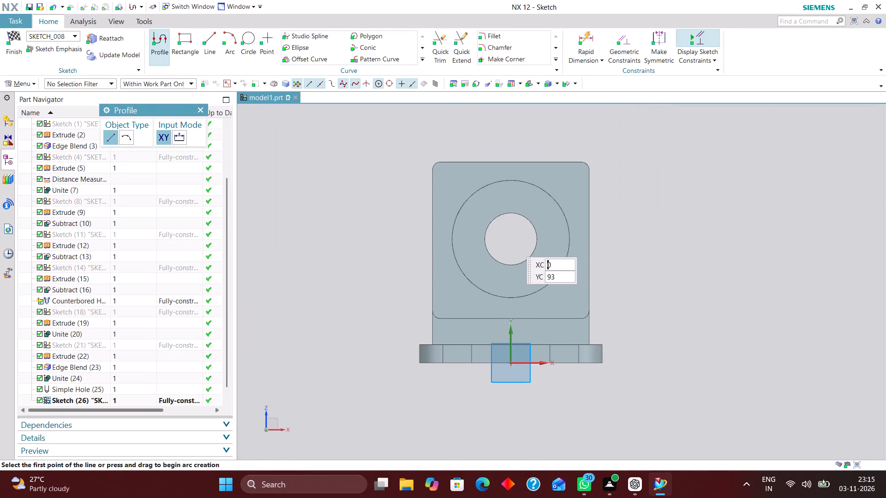
pyautogui.click(511, 239)
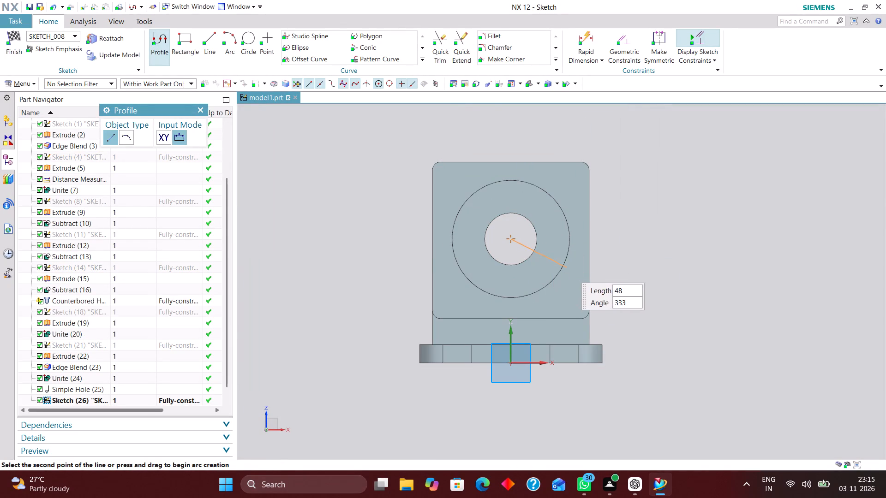
pyautogui.click(252, 35)
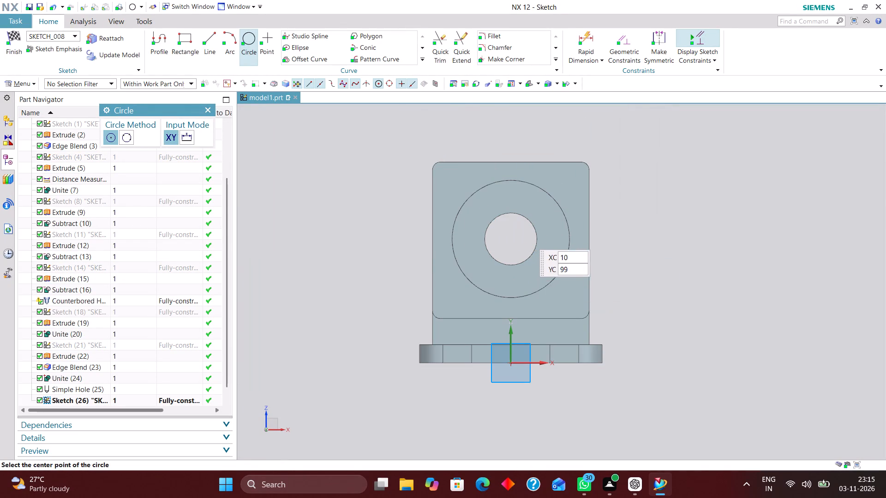
pyautogui.click(511, 240)
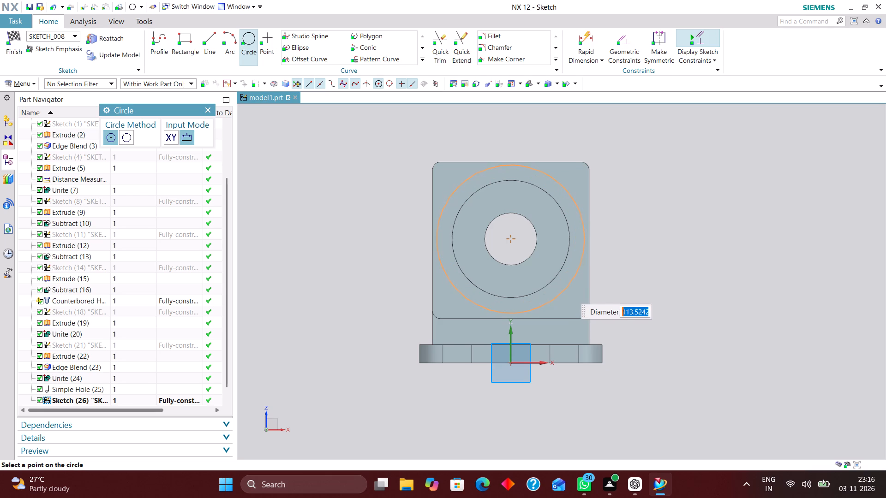
pyautogui.write('110')
pyautogui.press('Return')
pyautogui.press('Return')
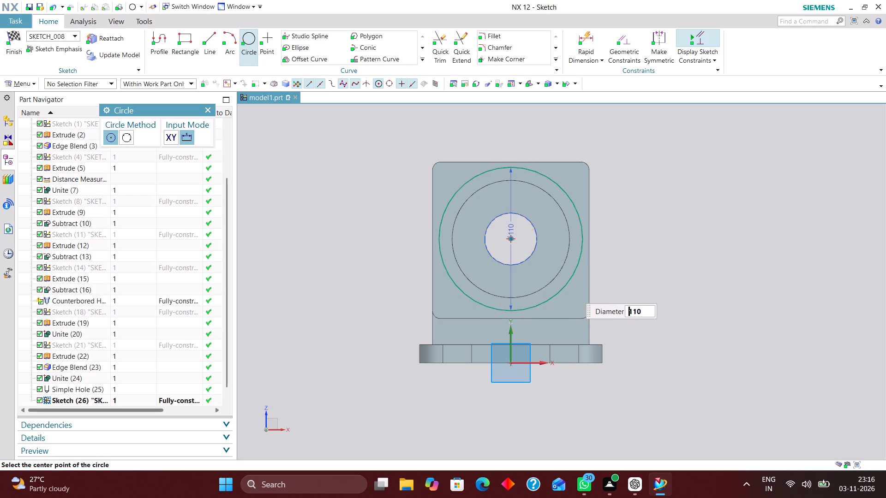
pyautogui.click(210, 111)
pyautogui.click(12, 38)
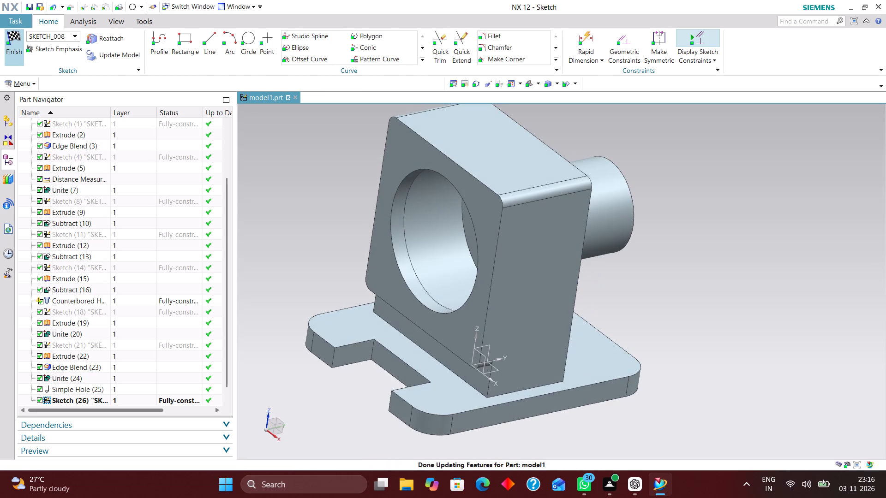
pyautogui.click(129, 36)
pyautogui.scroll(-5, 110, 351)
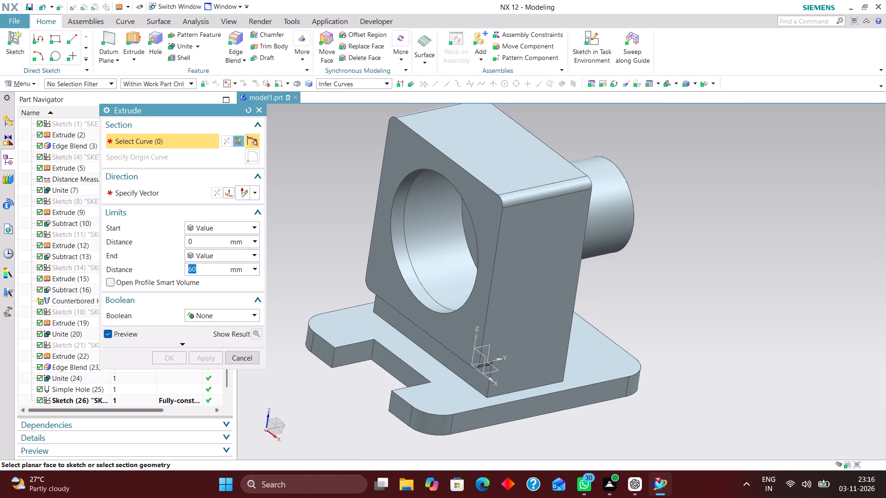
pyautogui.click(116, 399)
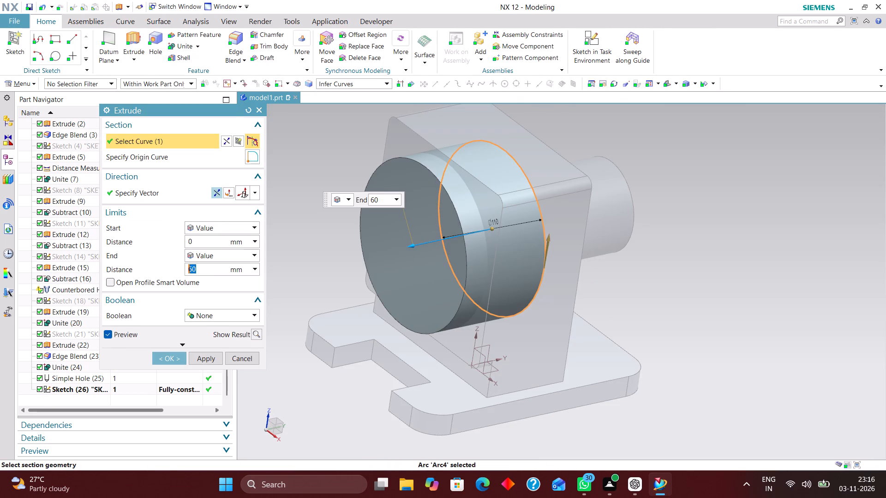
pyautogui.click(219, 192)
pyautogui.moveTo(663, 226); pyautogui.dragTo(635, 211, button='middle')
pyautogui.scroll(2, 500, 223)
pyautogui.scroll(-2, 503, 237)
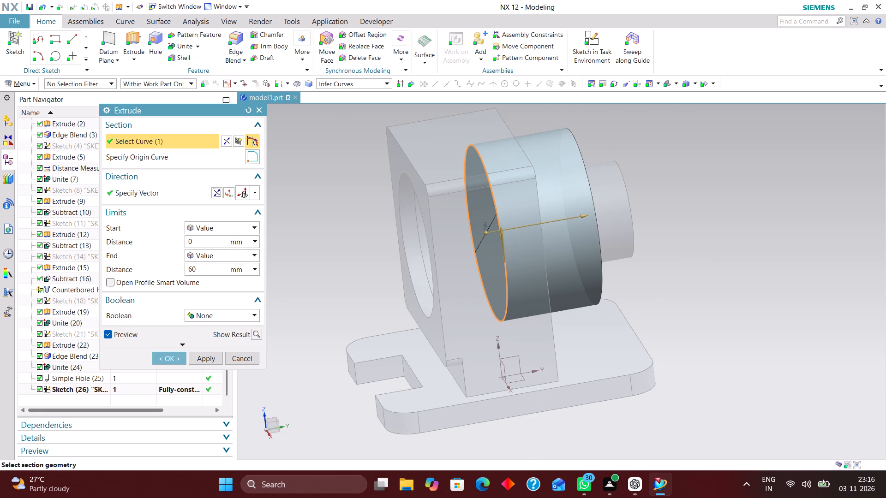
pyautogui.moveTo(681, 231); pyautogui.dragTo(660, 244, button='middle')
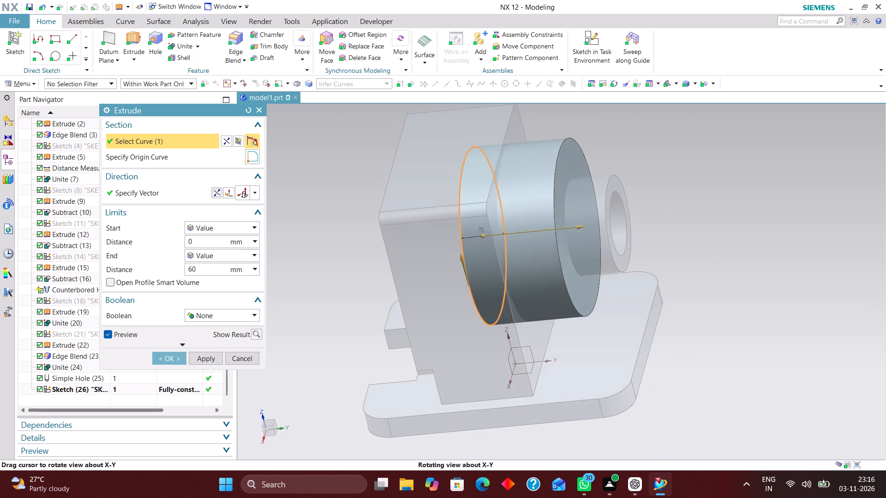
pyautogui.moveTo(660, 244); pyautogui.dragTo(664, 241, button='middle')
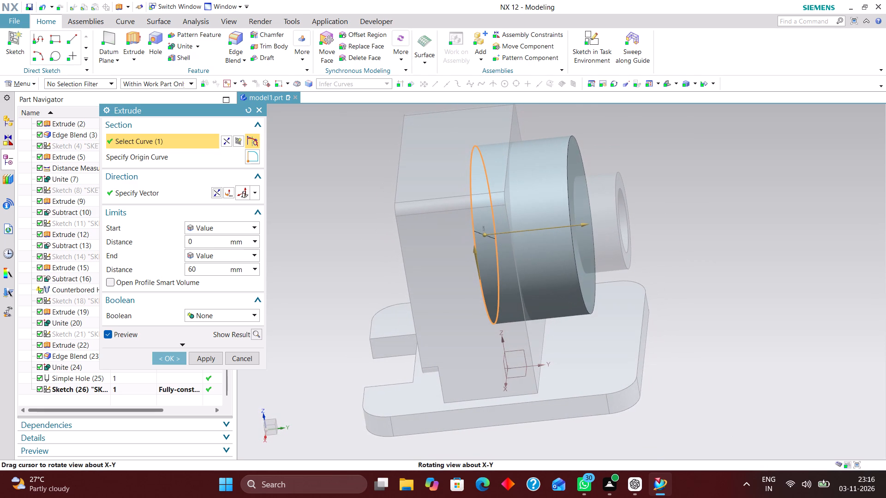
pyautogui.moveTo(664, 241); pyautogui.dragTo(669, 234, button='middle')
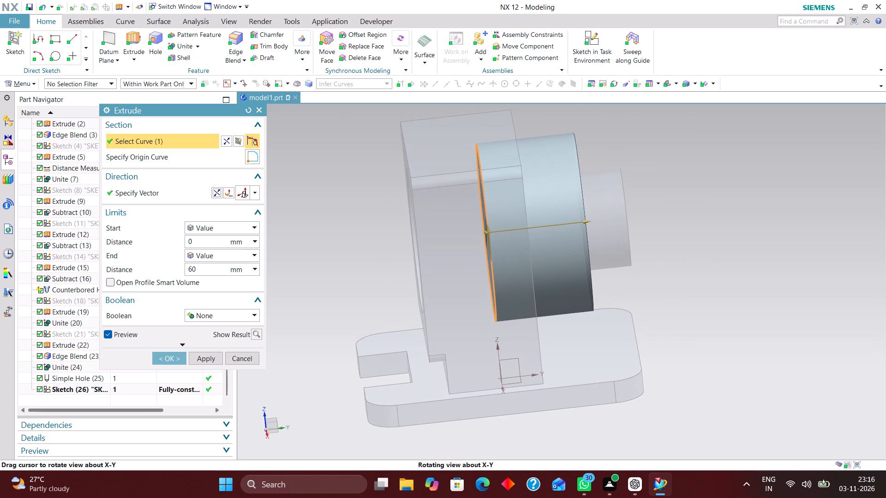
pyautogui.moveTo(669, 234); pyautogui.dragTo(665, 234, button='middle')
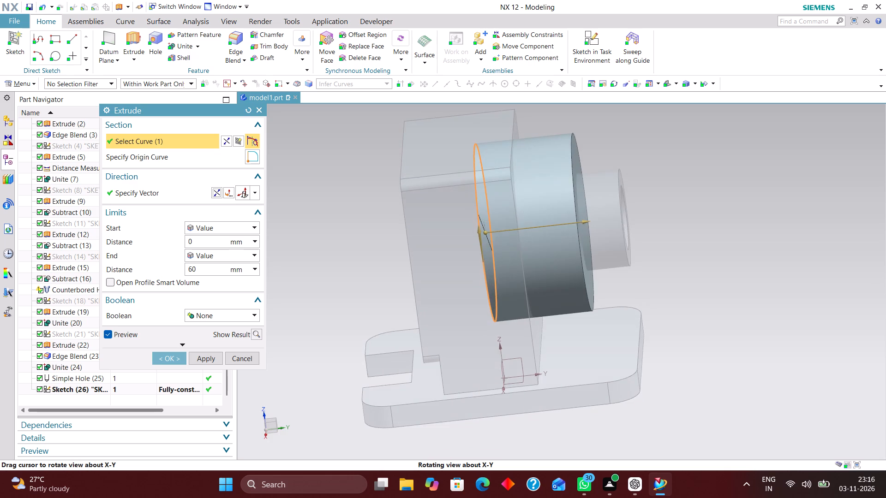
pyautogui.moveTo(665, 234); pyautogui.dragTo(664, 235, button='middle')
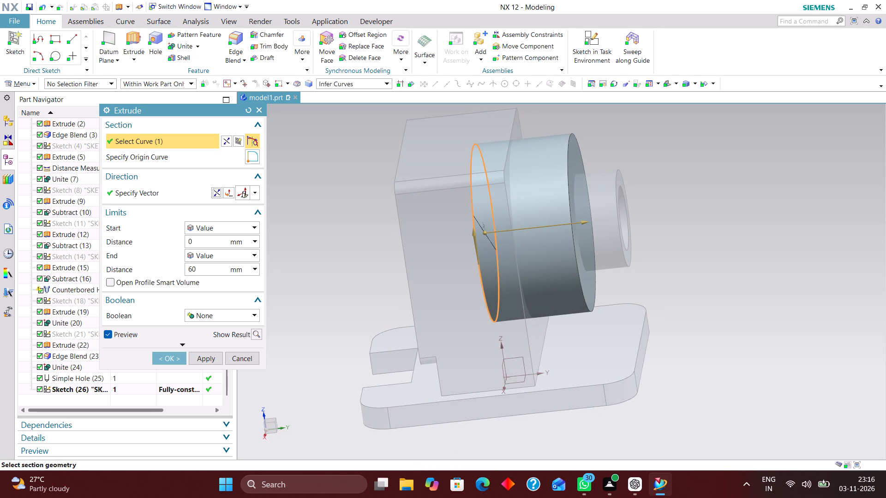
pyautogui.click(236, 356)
# Reopen the 110 mm circle's sketch and draw two vertical lines, one on each side of the circle, stopping above the base.
pyautogui.scroll(-1, 138, 376)
pyautogui.click(140, 387)
pyautogui.rightClick(140, 387)
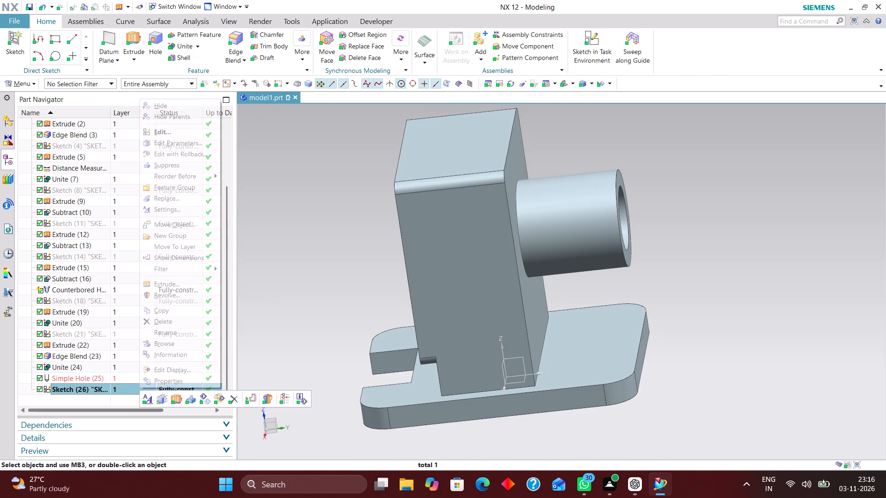
pyautogui.click(197, 152)
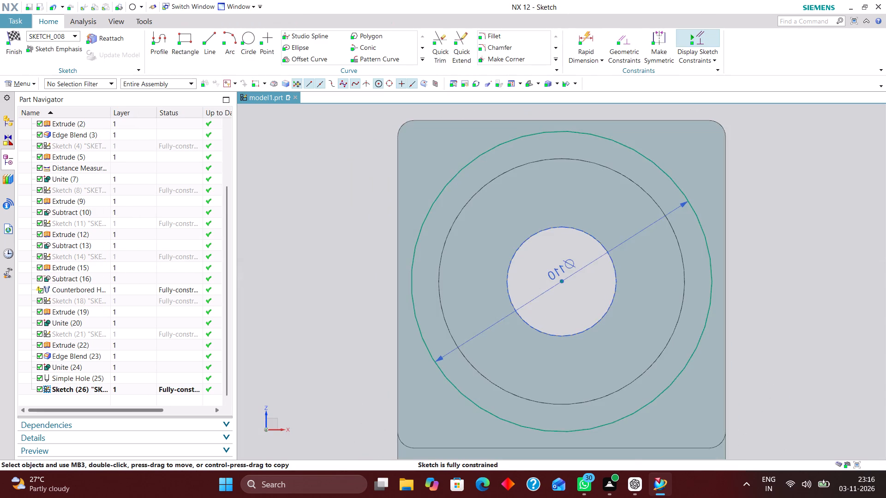
pyautogui.scroll(-3, 359, 167)
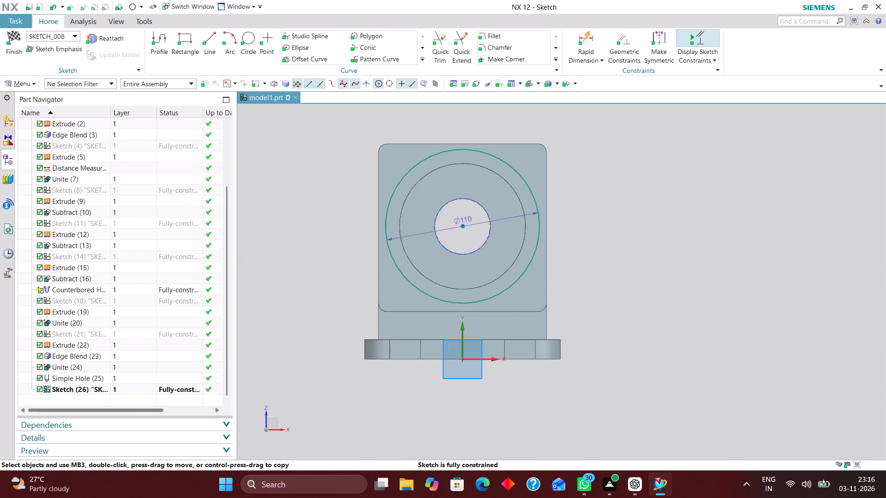
pyautogui.click(204, 39)
pyautogui.scroll(3, 390, 289)
pyautogui.click(373, 200)
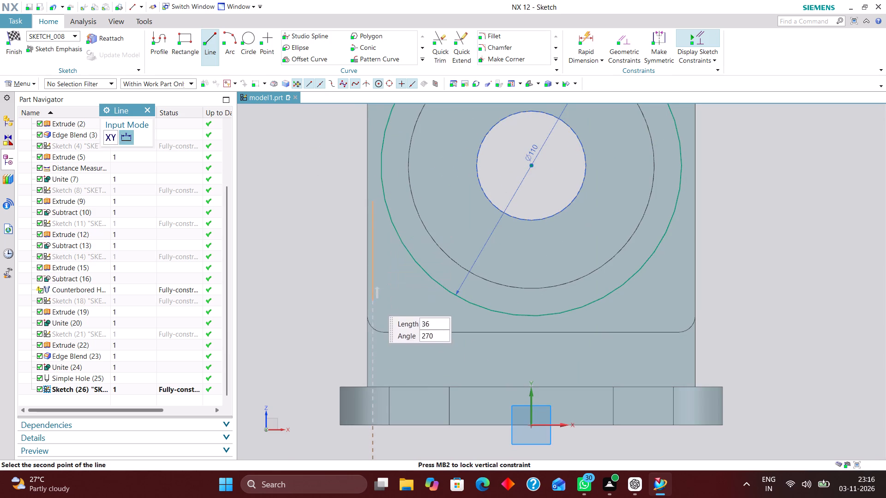
pyautogui.click(373, 365)
pyautogui.click(689, 167)
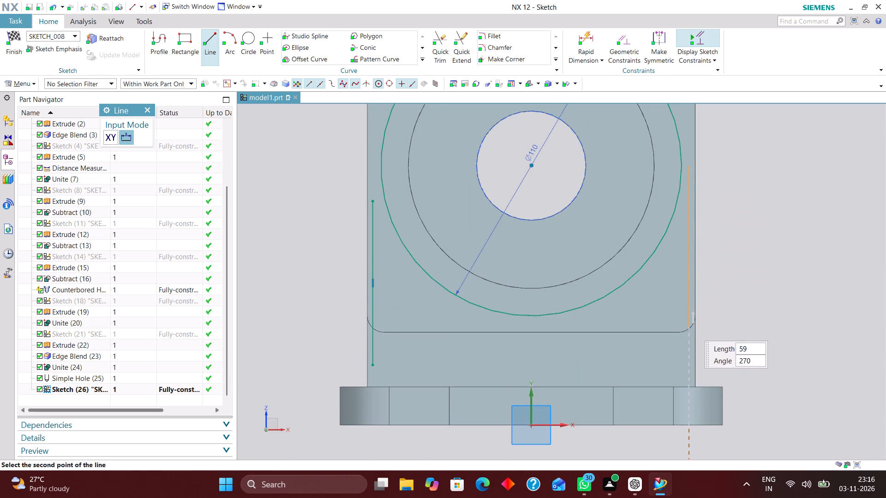
pyautogui.click(686, 362)
# Constrain both vertical lines tangent to the 110 mm circle.
pyautogui.click(632, 46)
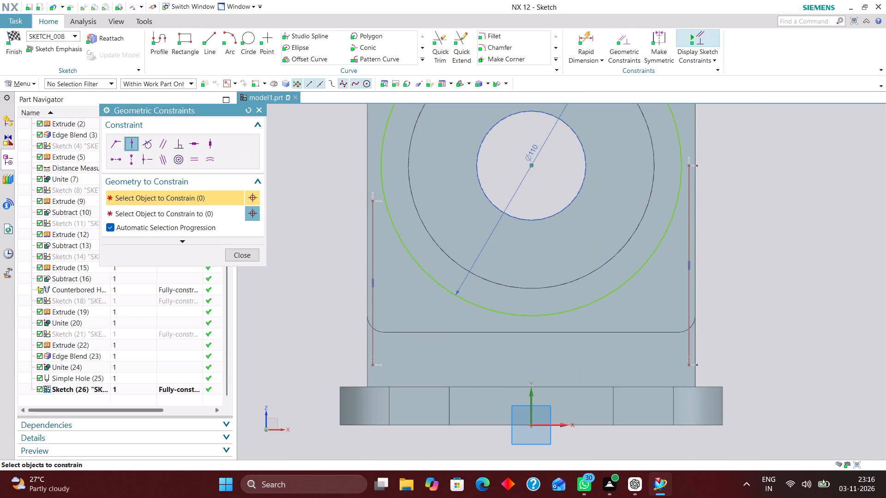
pyautogui.click(146, 143)
pyautogui.click(410, 258)
pyautogui.click(372, 254)
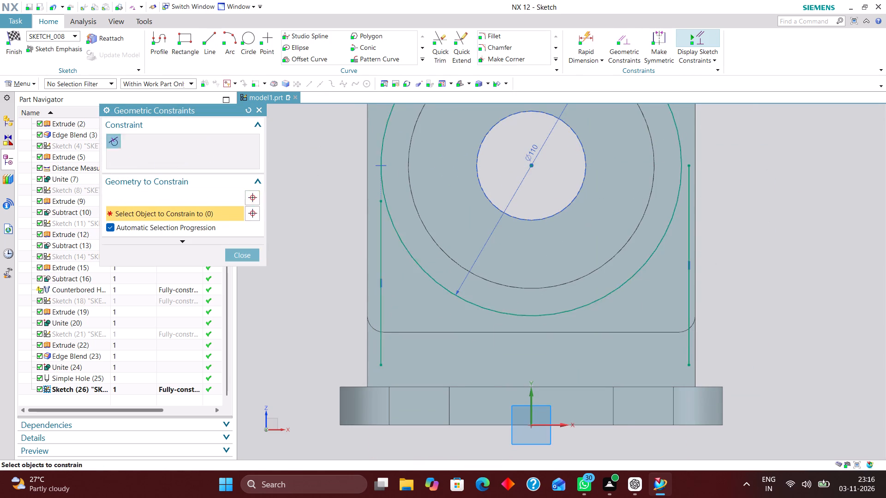
pyautogui.click(653, 251)
pyautogui.click(689, 239)
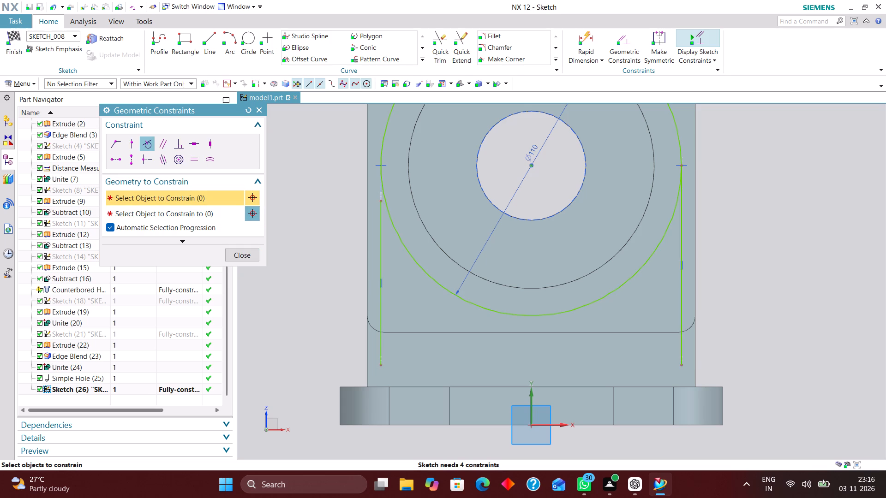
# Constrain the upper endpoints of both vertical lines to lie on the 110 mm circle.
pyautogui.click(134, 143)
pyautogui.click(381, 201)
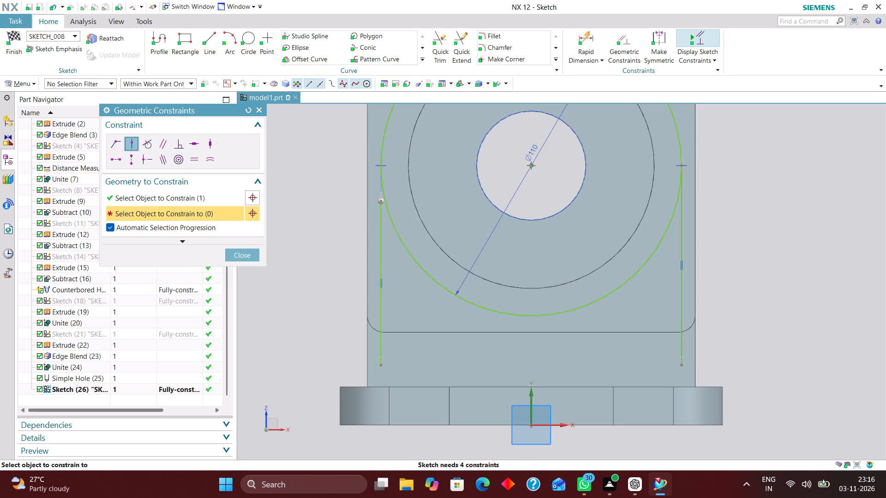
pyautogui.click(392, 221)
pyautogui.click(683, 166)
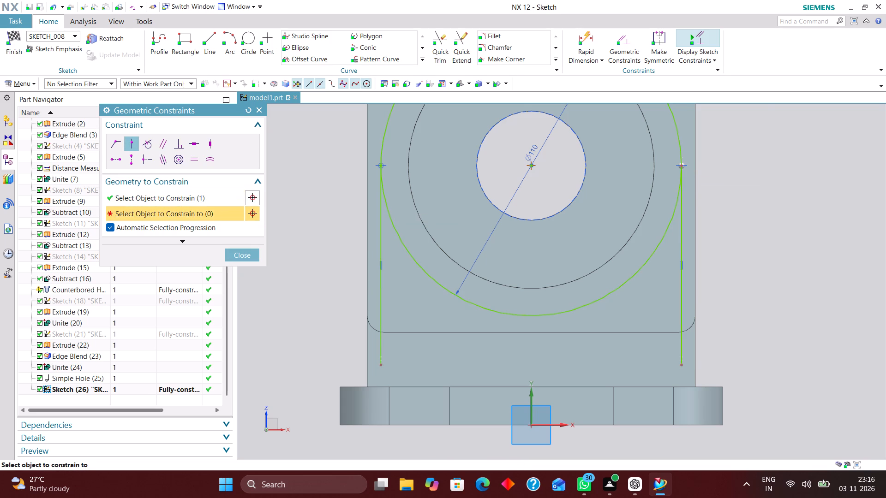
pyautogui.click(679, 142)
pyautogui.click(247, 255)
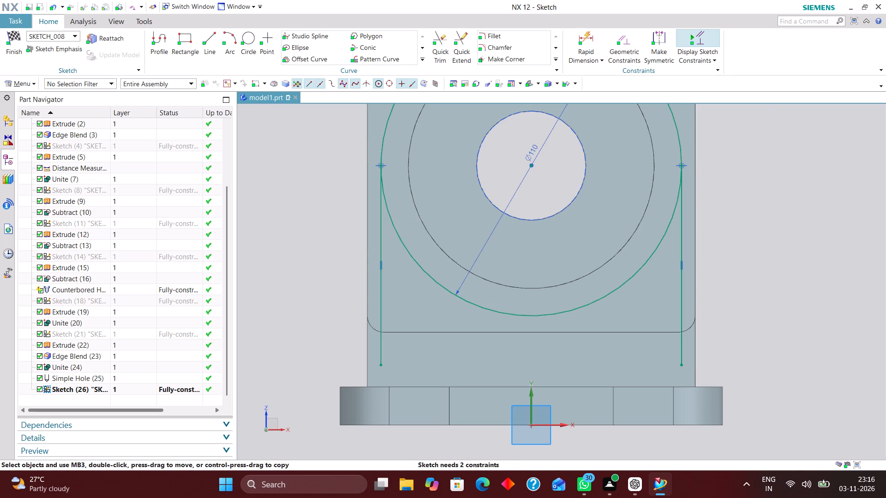
# Join the lower ends of the two vertical lines with a horizontal line and finish the sketch.
pyautogui.click(208, 38)
pyautogui.click(384, 366)
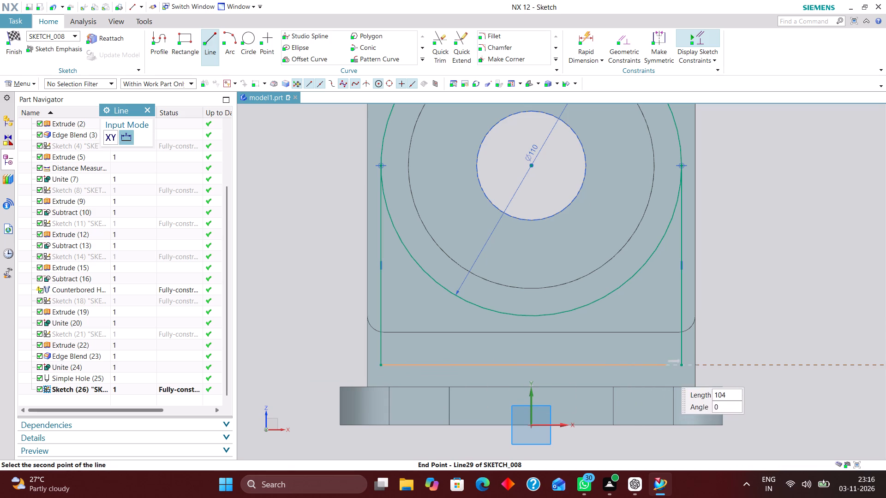
pyautogui.click(681, 370)
pyautogui.click(150, 112)
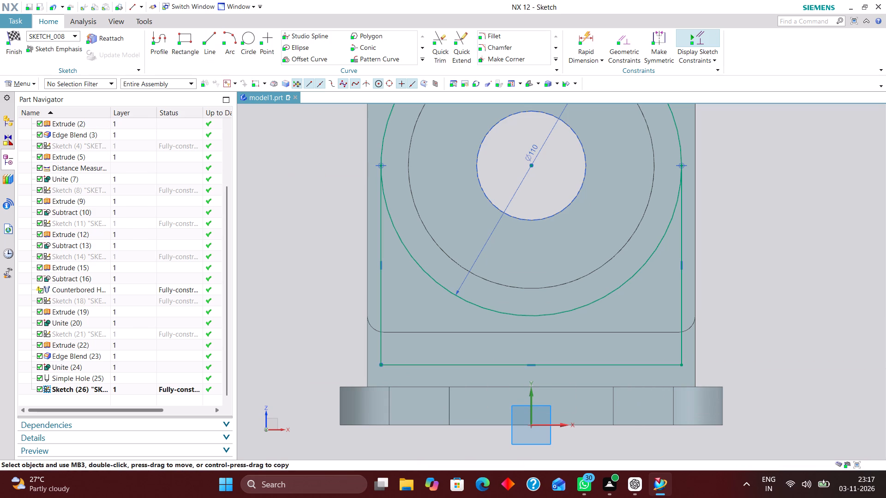
pyautogui.click(13, 44)
# Reopen the sketch, trim away the circle's lower arc between the tangent lines, and finish the round-topped profile.
pyautogui.scroll(-4, 123, 305)
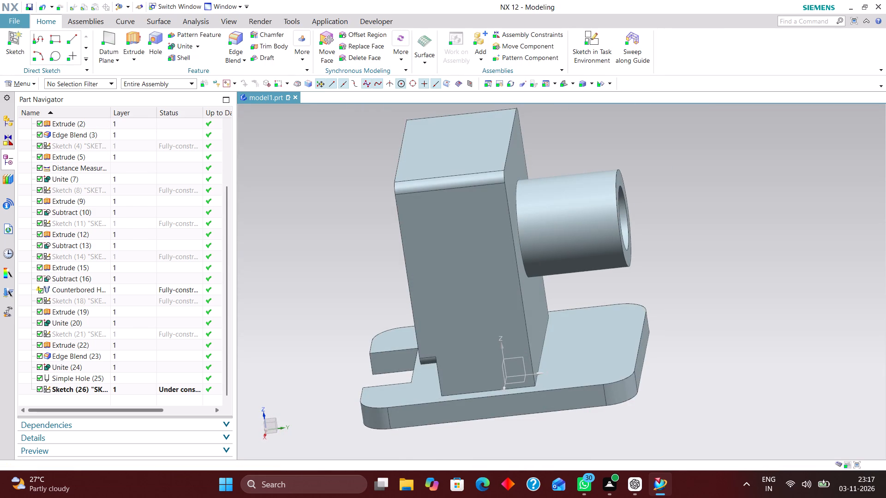
pyautogui.click(122, 387)
pyautogui.rightClick(123, 387)
pyautogui.click(169, 151)
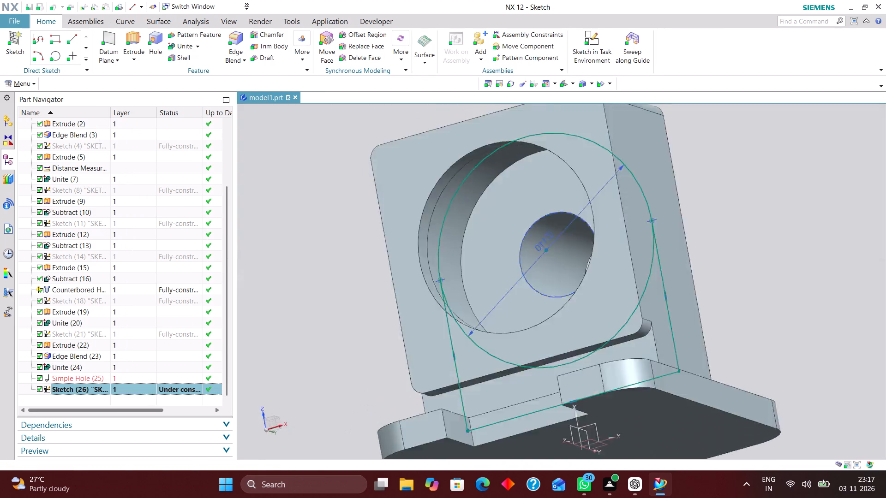
pyautogui.scroll(-2, 440, 231)
pyautogui.click(433, 36)
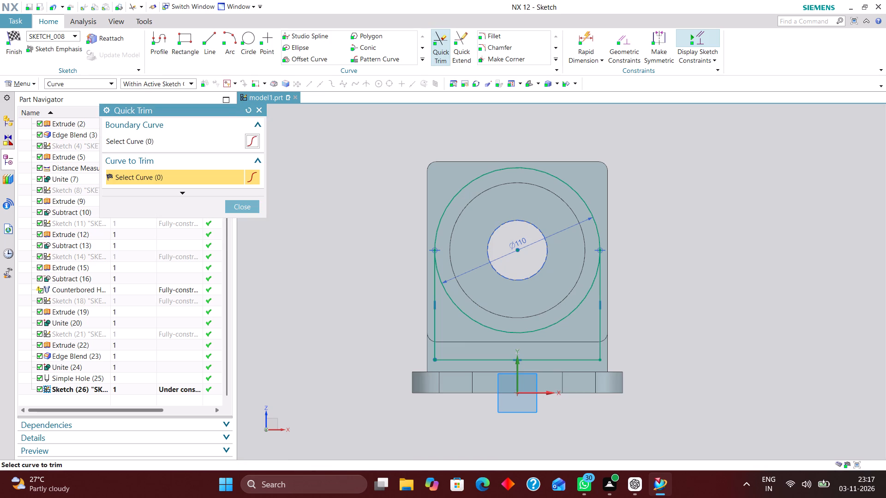
pyautogui.click(468, 320)
pyautogui.click(252, 207)
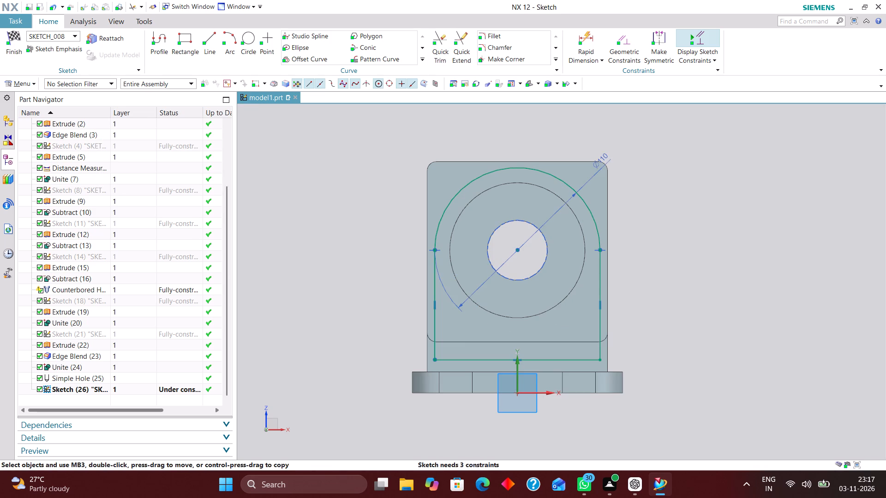
pyautogui.click(8, 36)
# Extrude the round-topped profile toward the projecting cylinder from 0 to 44 mm, with no Boolean.
pyautogui.moveTo(388, 184); pyautogui.dragTo(422, 189, button='middle')
pyautogui.scroll(1, 422, 189)
pyautogui.click(131, 45)
pyautogui.scroll(-2, 81, 358)
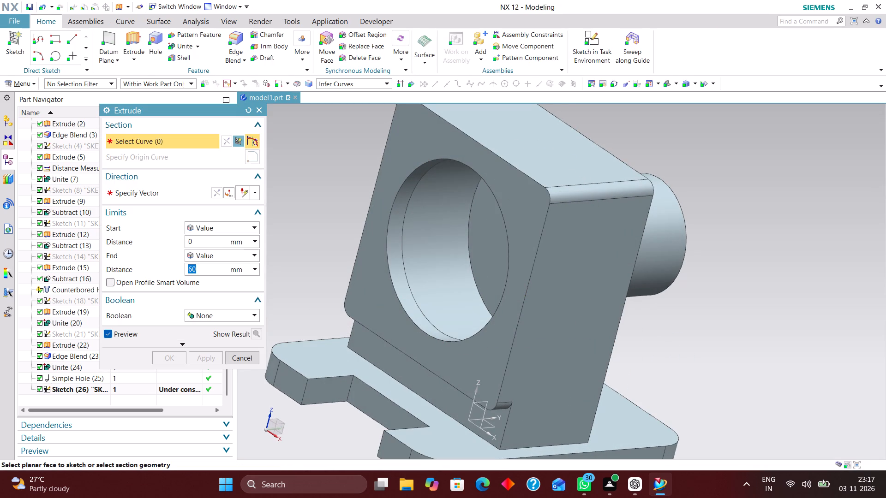
pyautogui.click(82, 388)
pyautogui.moveTo(624, 274); pyautogui.dragTo(584, 256, button='middle')
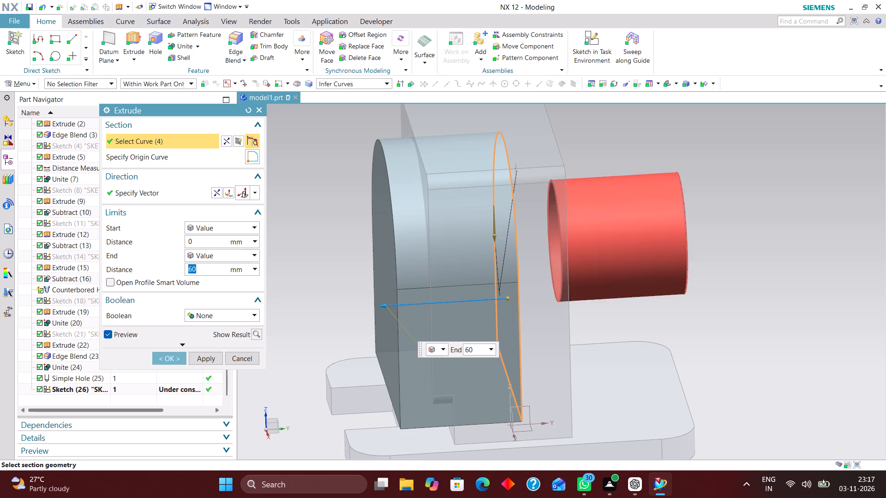
pyautogui.click(217, 190)
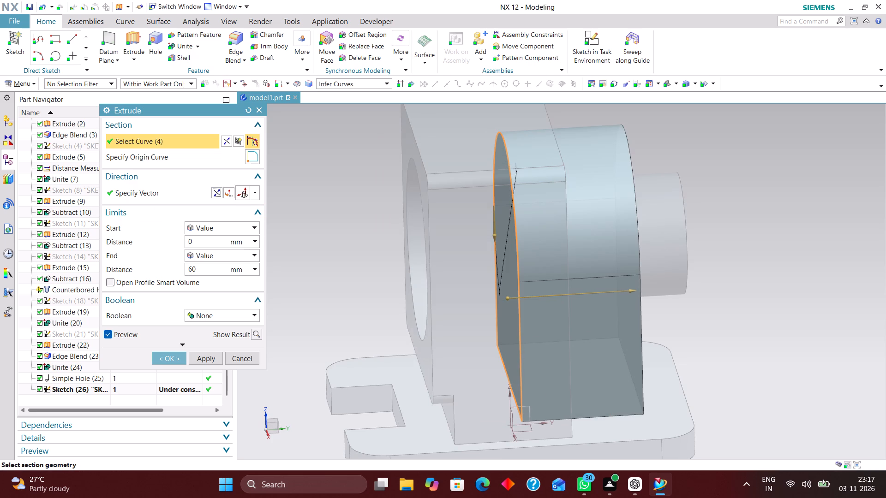
pyautogui.moveTo(798, 269); pyautogui.dragTo(718, 273, button='right')
pyautogui.moveTo(504, 299); pyautogui.dragTo(537, 291)
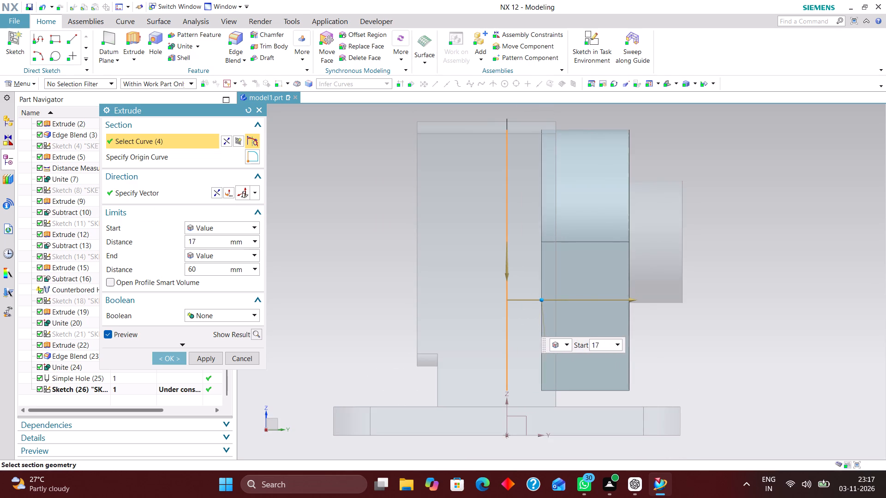
pyautogui.moveTo(537, 291); pyautogui.dragTo(504, 286)
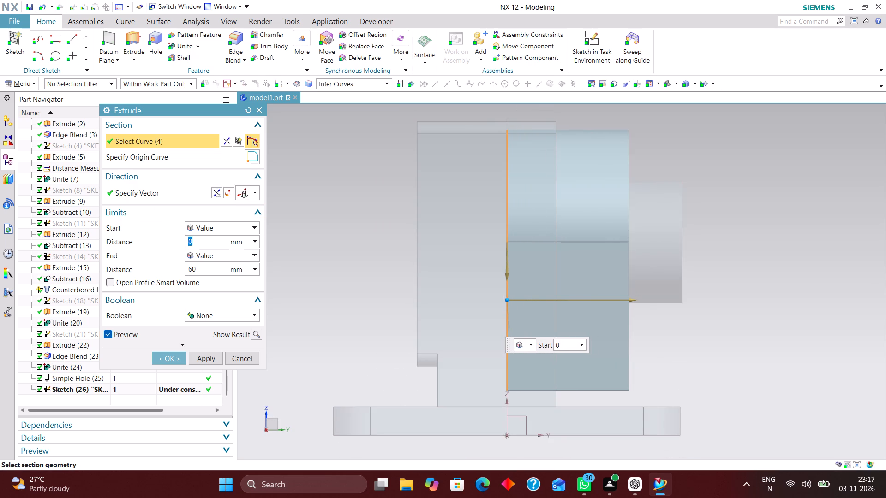
pyautogui.moveTo(665, 289); pyautogui.dragTo(688, 307, button='middle')
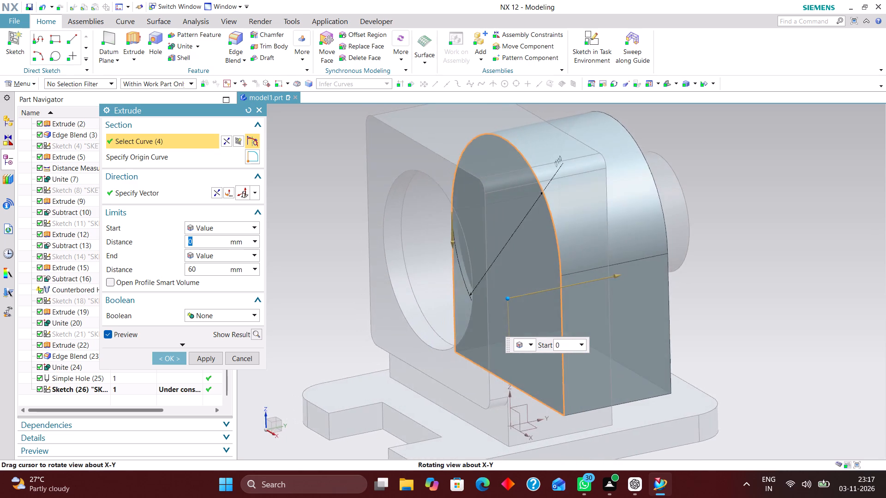
pyautogui.moveTo(688, 307); pyautogui.dragTo(667, 300, button='middle')
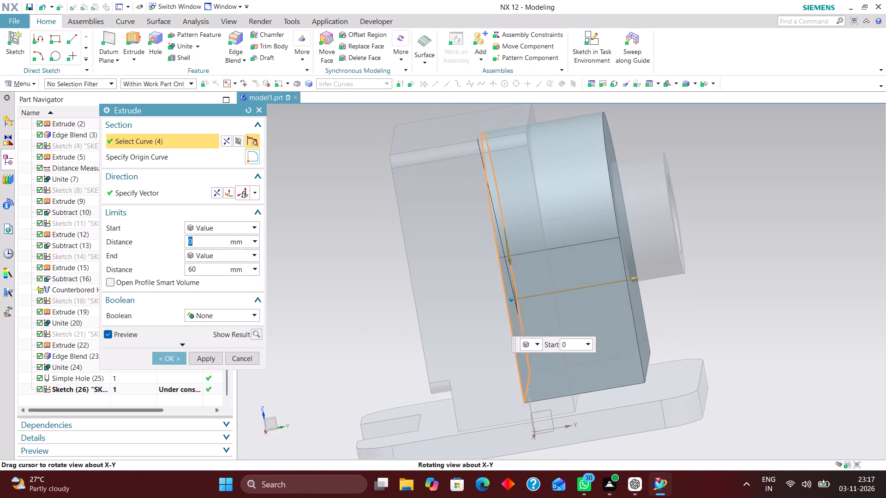
pyautogui.moveTo(667, 300); pyautogui.dragTo(676, 298, button='middle')
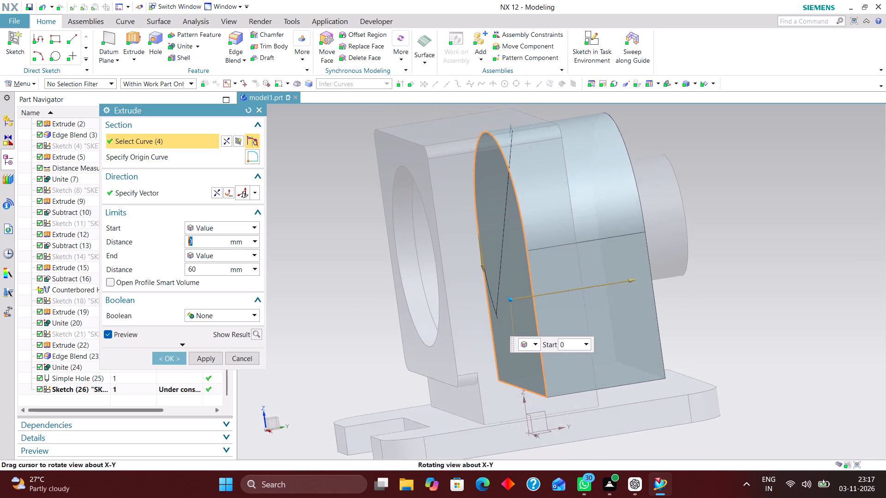
pyautogui.moveTo(676, 298); pyautogui.dragTo(671, 300, button='middle')
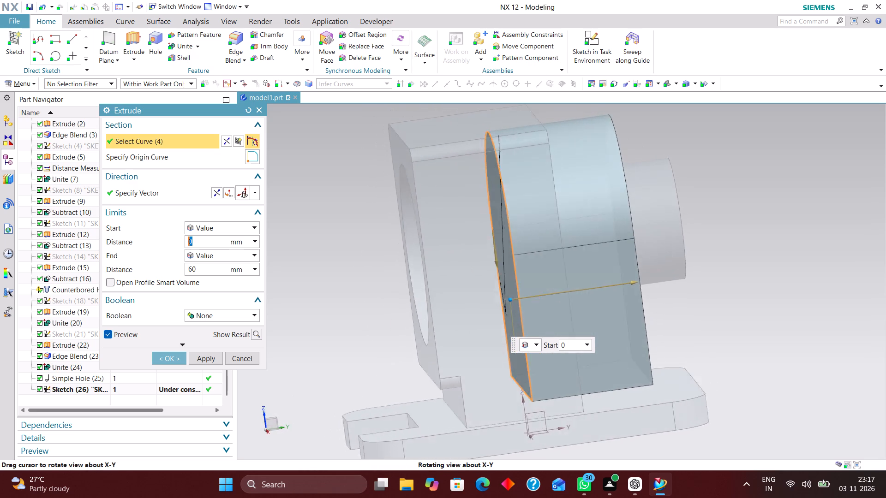
pyautogui.moveTo(671, 300); pyautogui.dragTo(669, 302, button='middle')
pyautogui.scroll(1, 669, 301)
pyautogui.moveTo(765, 293); pyautogui.dragTo(718, 296, button='right')
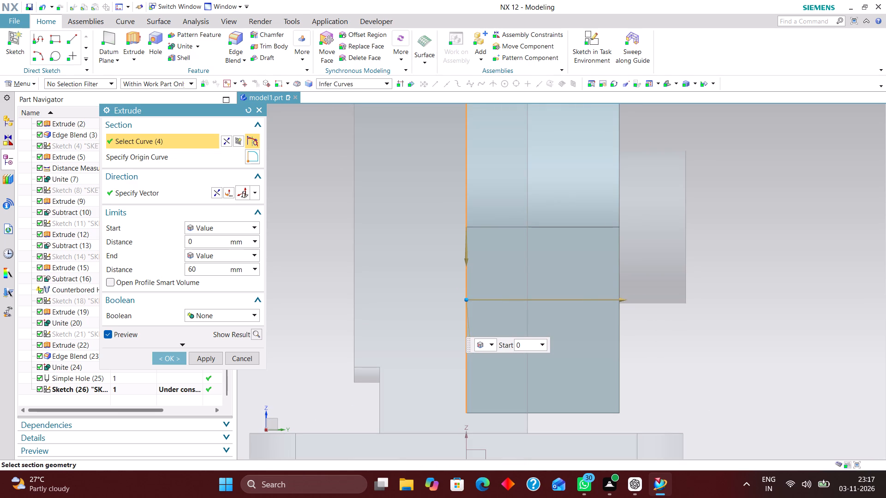
pyautogui.moveTo(620, 299); pyautogui.dragTo(579, 295)
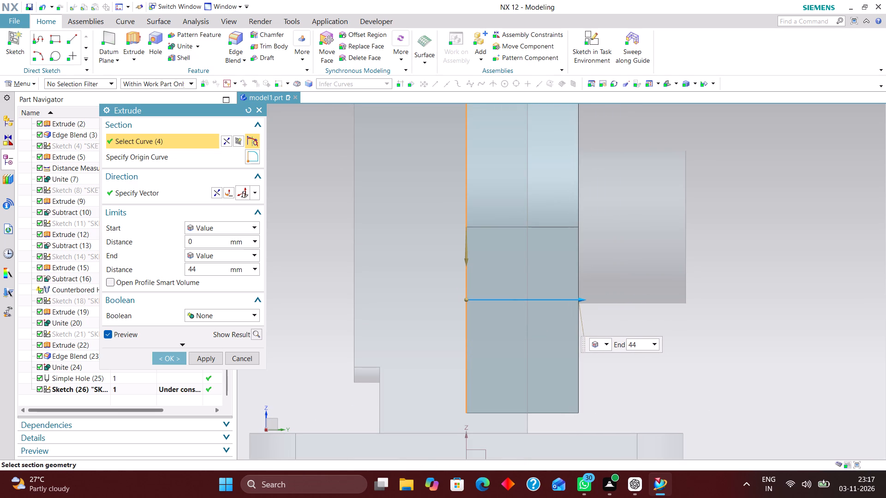
pyautogui.moveTo(579, 295); pyautogui.dragTo(580, 295)
pyautogui.click(169, 358)
# Examine the extruded round-topped block against the upright, the projecting cylinder and the base from several angles.
pyautogui.moveTo(594, 326); pyautogui.dragTo(610, 342, button='middle')
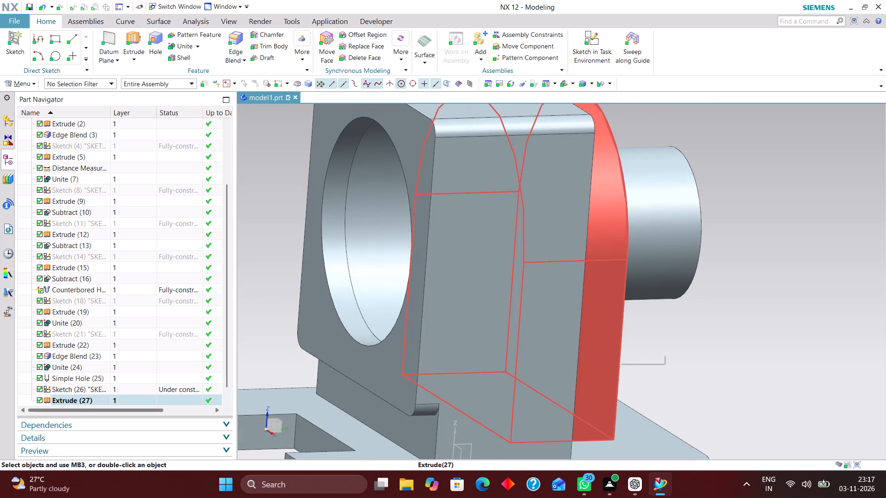
pyautogui.scroll(-1, 673, 287)
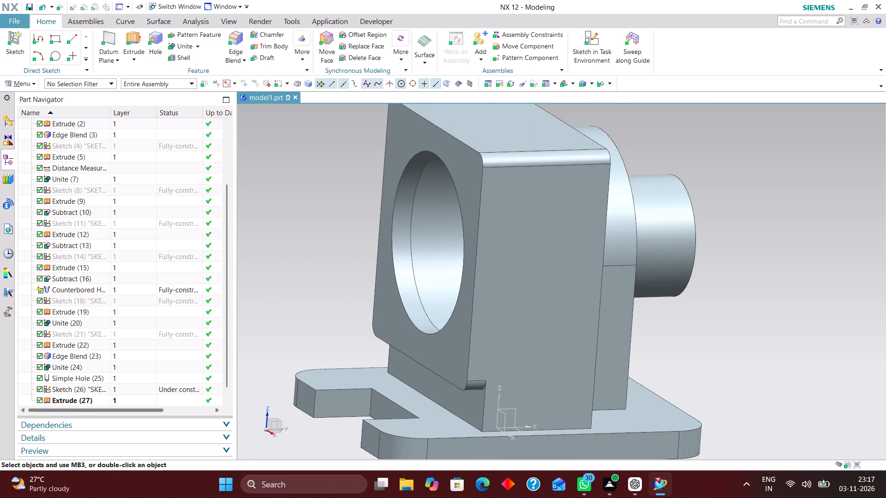
pyautogui.moveTo(715, 287); pyautogui.dragTo(710, 289, button='middle')
pyautogui.moveTo(710, 289); pyautogui.dragTo(697, 293, button='middle')
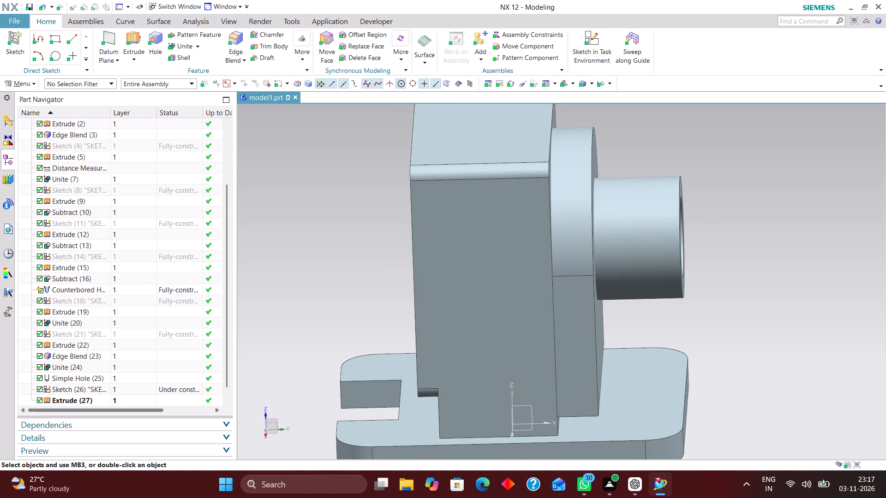
pyautogui.moveTo(695, 336); pyautogui.dragTo(740, 340, button='middle')
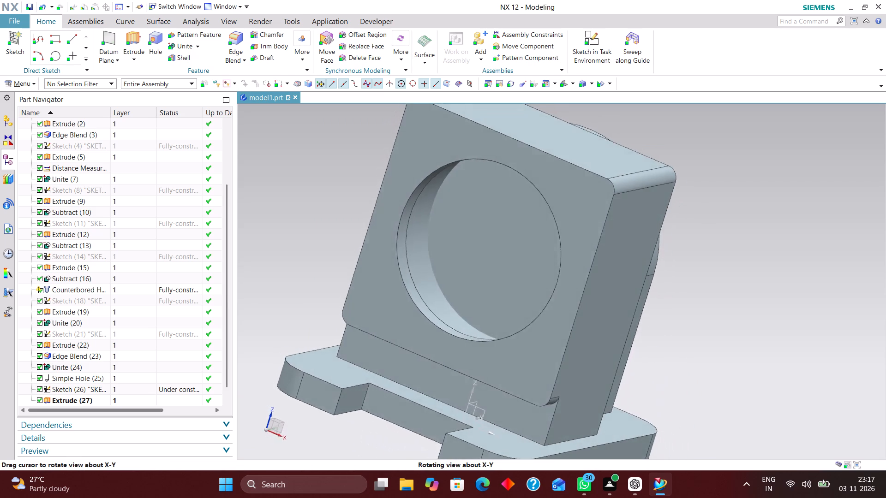
pyautogui.moveTo(740, 340); pyautogui.dragTo(703, 345, button='middle')
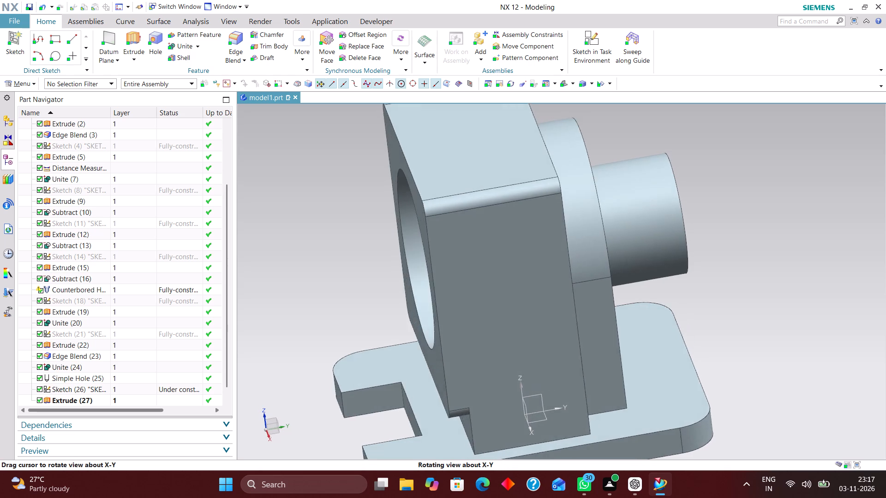
pyautogui.moveTo(703, 345); pyautogui.dragTo(692, 340, button='middle')
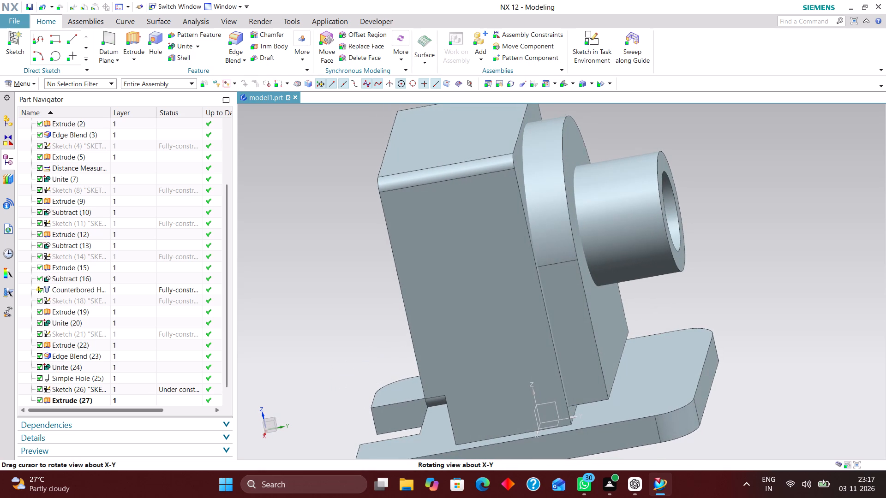
# Examine how the round-topped block's outline fits against the upright from the side and the bore face.
pyautogui.moveTo(692, 340); pyautogui.dragTo(694, 340, button='middle')
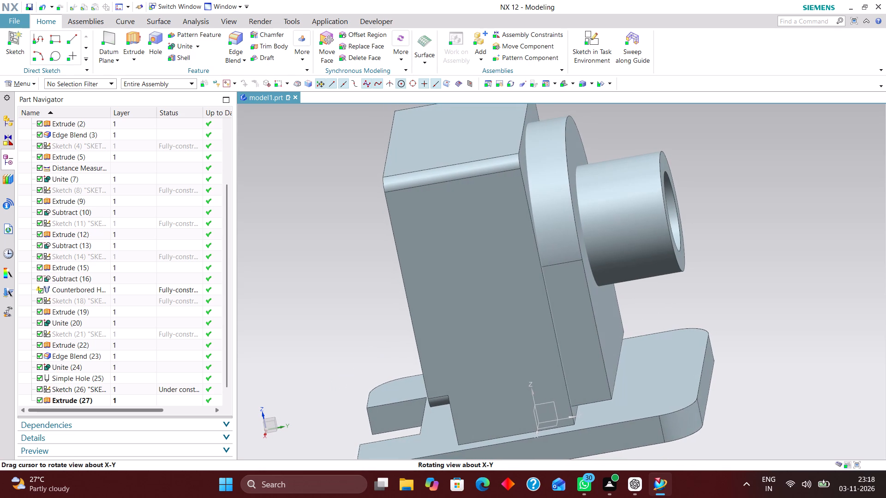
pyautogui.moveTo(694, 340); pyautogui.dragTo(696, 341, button='middle')
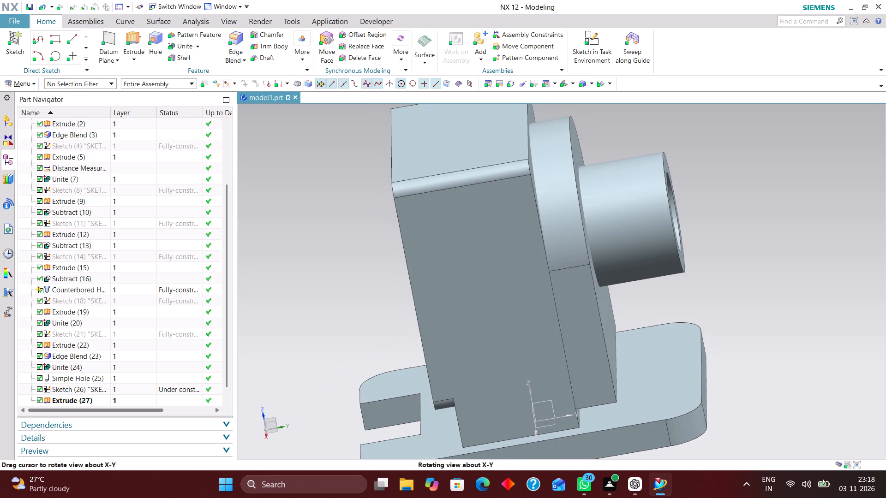
pyautogui.moveTo(696, 341); pyautogui.dragTo(714, 333, button='middle')
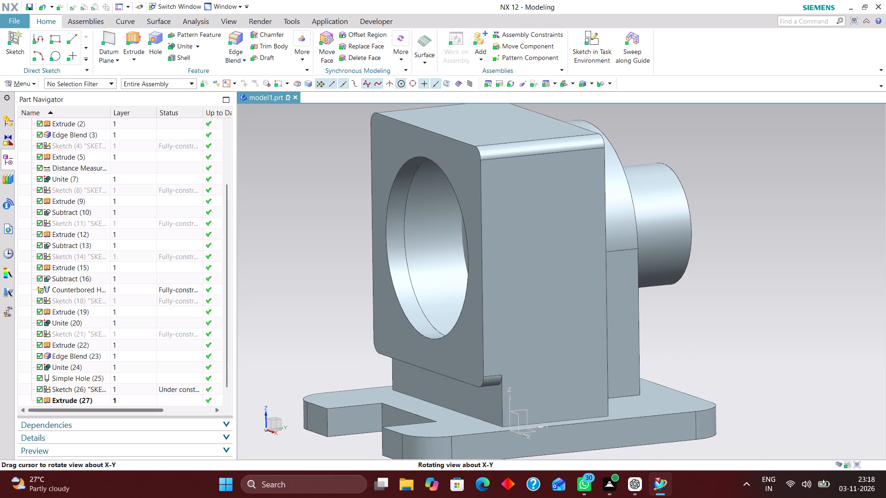
pyautogui.moveTo(714, 333); pyautogui.dragTo(694, 331, button='middle')
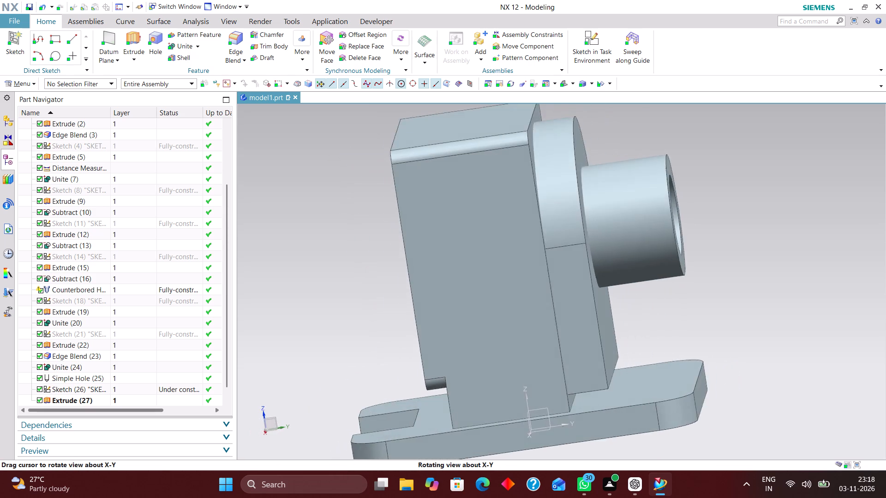
pyautogui.moveTo(694, 331); pyautogui.dragTo(699, 330, button='middle')
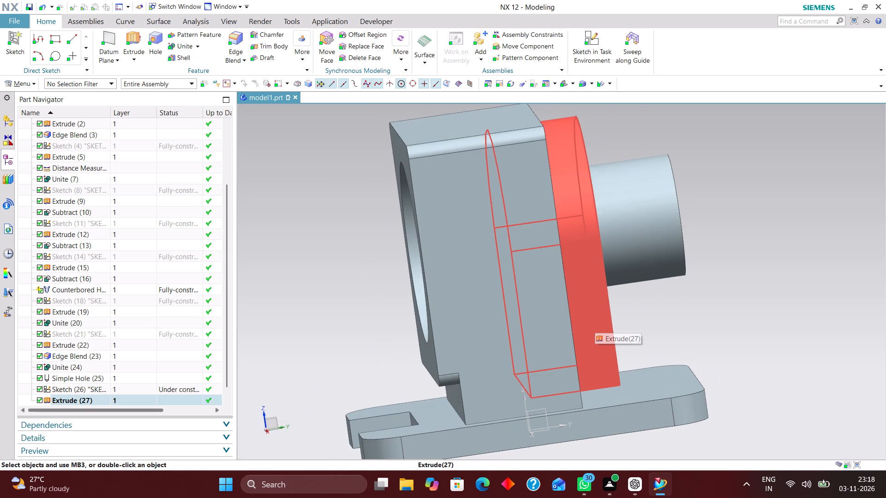
pyautogui.scroll(-2, 158, 353)
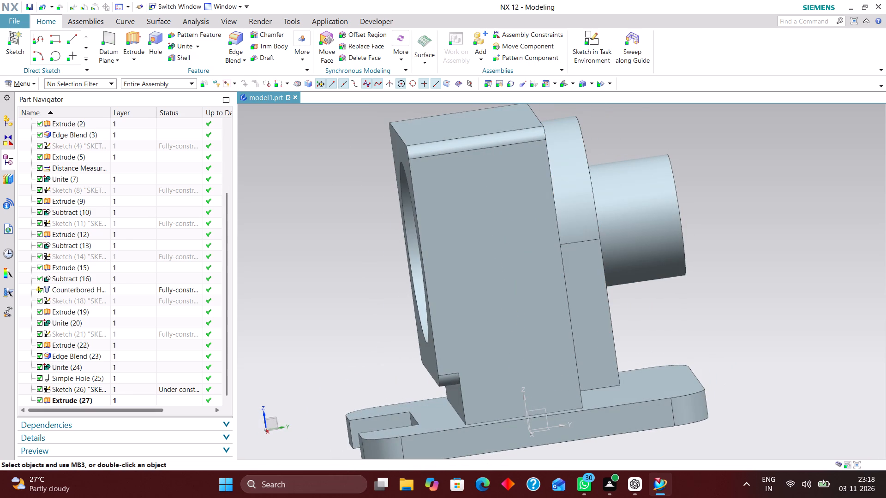
pyautogui.moveTo(694, 307); pyautogui.dragTo(720, 295, button='middle')
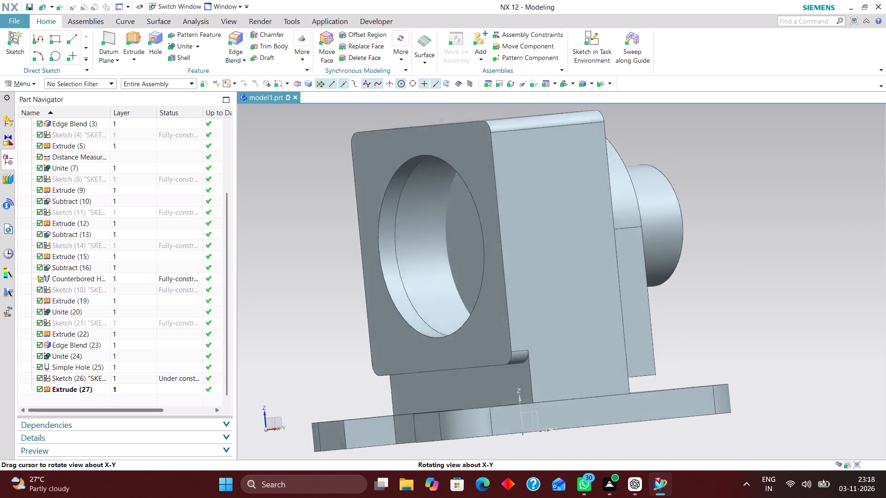
pyautogui.moveTo(720, 295); pyautogui.dragTo(711, 301, button='middle')
# Reopen the round-topped profile sketch with rollback, set the arc's diameter to 120 mm, and finish the sketch.
pyautogui.click(138, 380)
pyautogui.rightClick(138, 379)
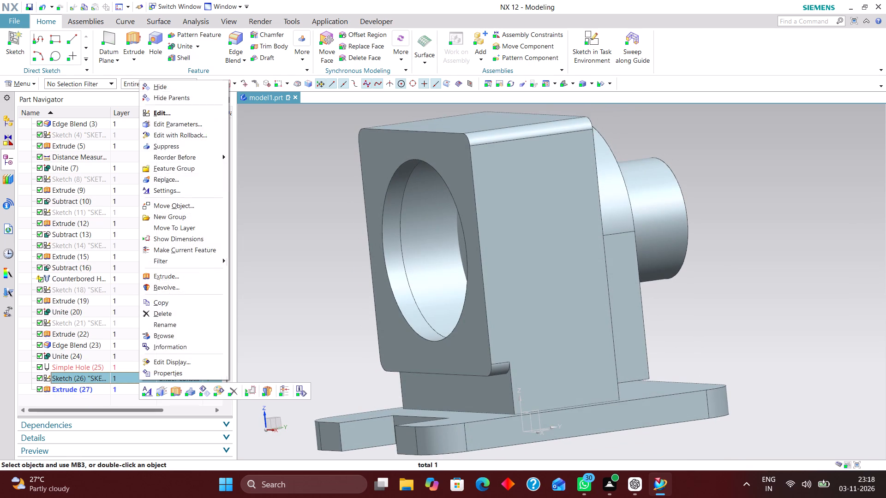
pyautogui.click(184, 136)
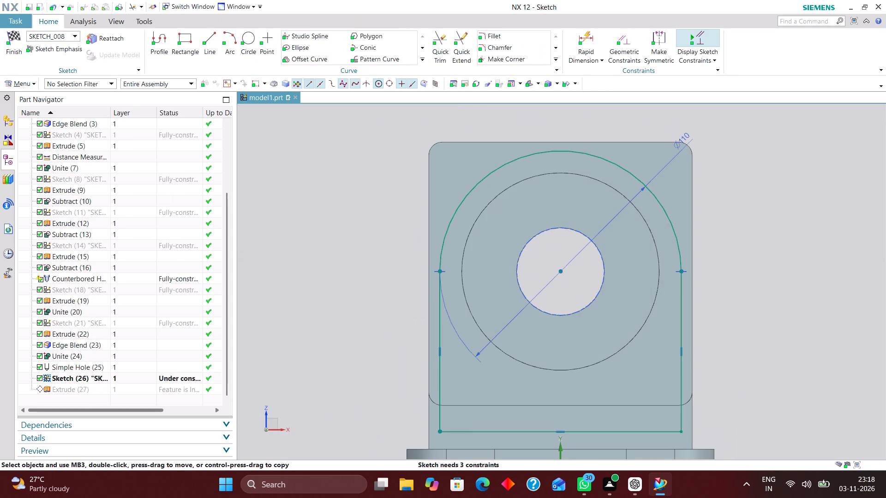
pyautogui.scroll(-1, 438, 231)
pyautogui.doubleClick(639, 153)
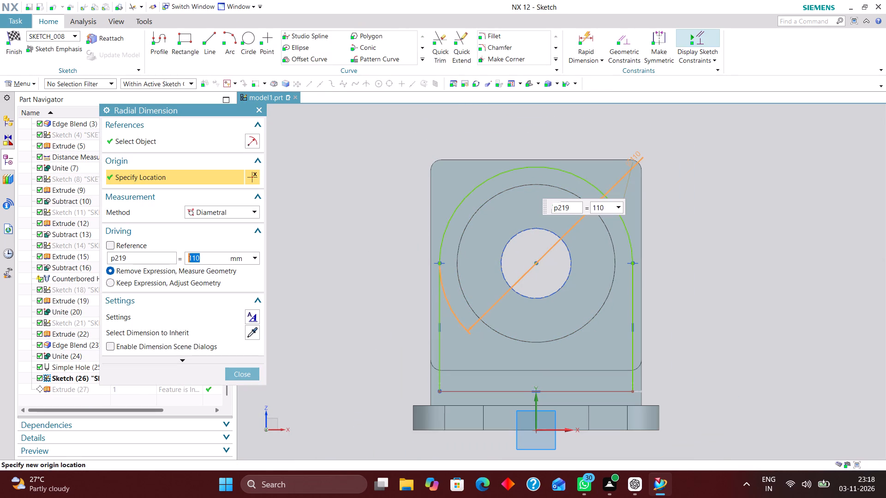
pyautogui.moveTo(604, 205); pyautogui.dragTo(539, 204)
pyautogui.write('120')
pyautogui.press('Return')
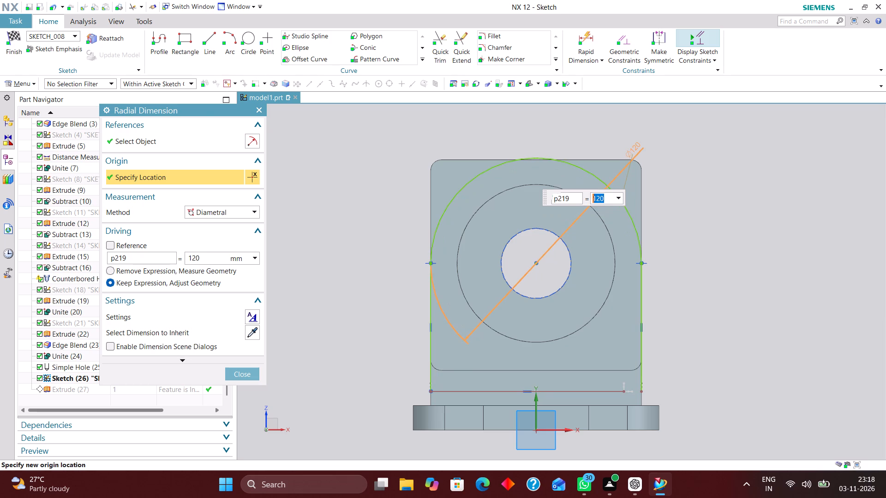
pyautogui.click(254, 370)
pyautogui.click(24, 35)
pyautogui.click(12, 38)
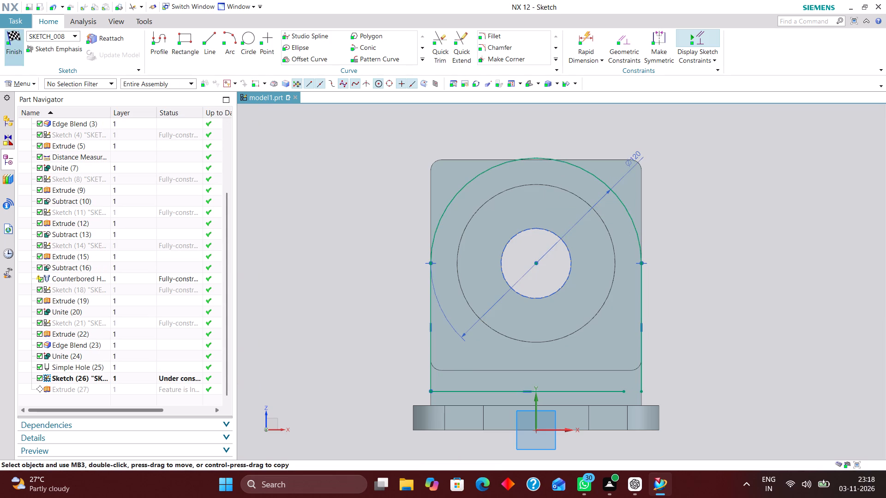
# Reopen the round-topped profile sketch, make the bottom line's loose end coincident with the vertical line's lower end, and finish it.
pyautogui.moveTo(784, 216); pyautogui.dragTo(758, 225, button='middle')
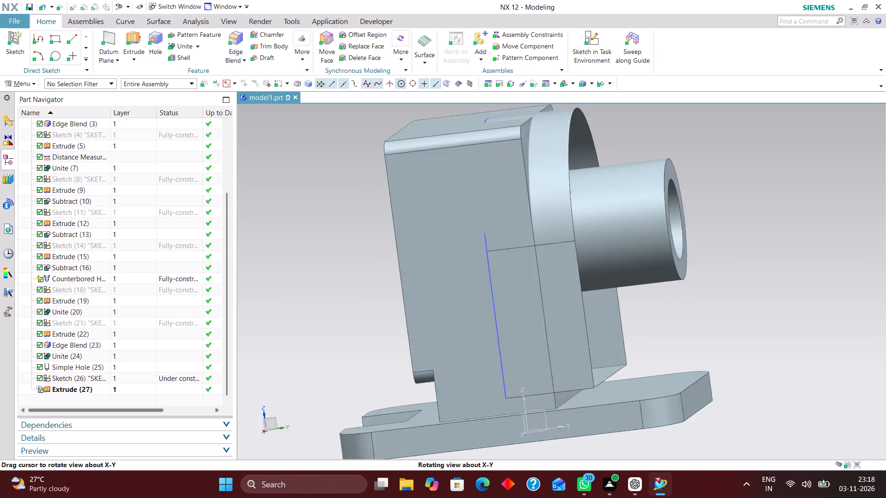
pyautogui.moveTo(758, 225); pyautogui.dragTo(719, 224, button='middle')
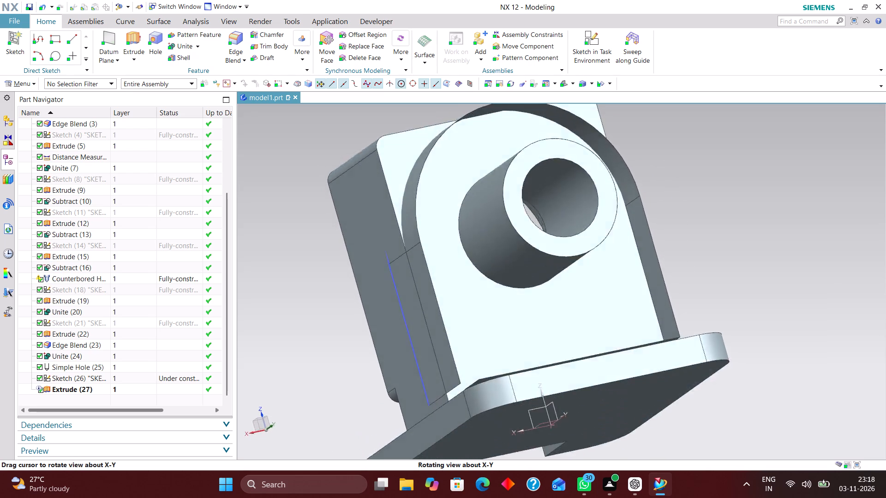
pyautogui.moveTo(719, 224); pyautogui.dragTo(755, 198, button='middle')
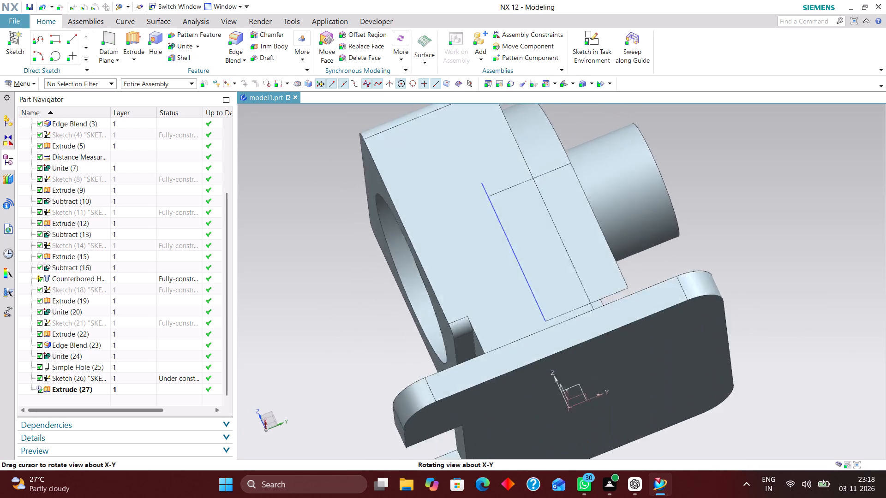
pyautogui.moveTo(755, 198); pyautogui.dragTo(758, 208, button='middle')
pyautogui.click(143, 375)
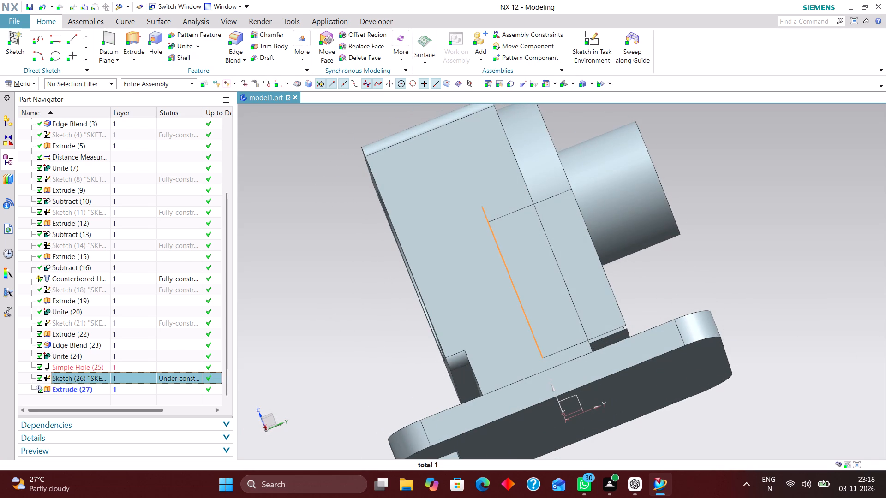
pyautogui.rightClick(146, 370)
pyautogui.click(132, 375)
pyautogui.rightClick(130, 374)
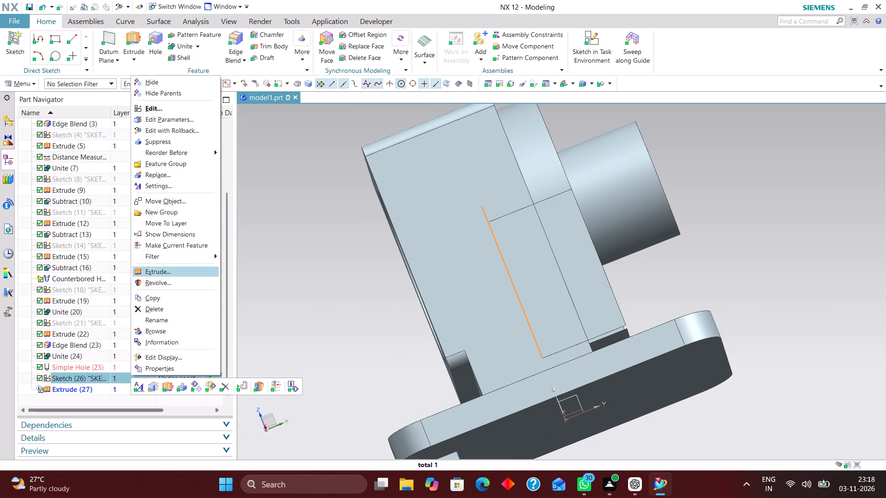
pyautogui.click(198, 128)
pyautogui.scroll(-2, 526, 170)
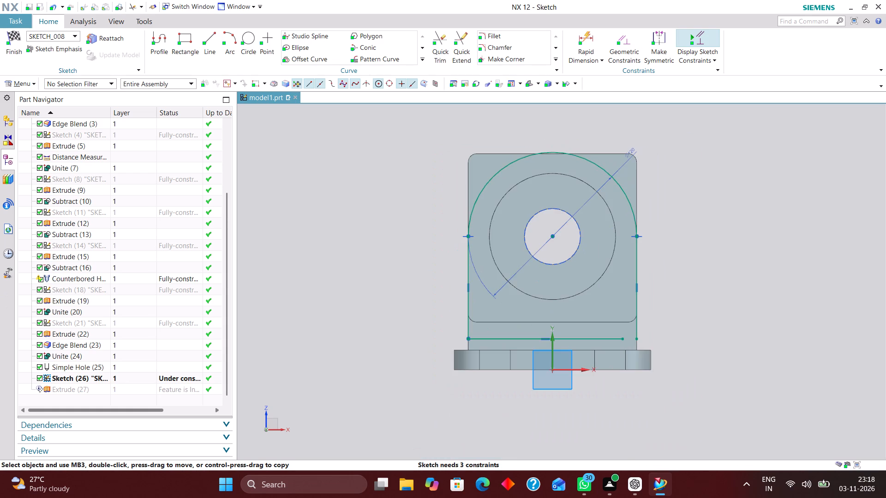
pyautogui.click(624, 39)
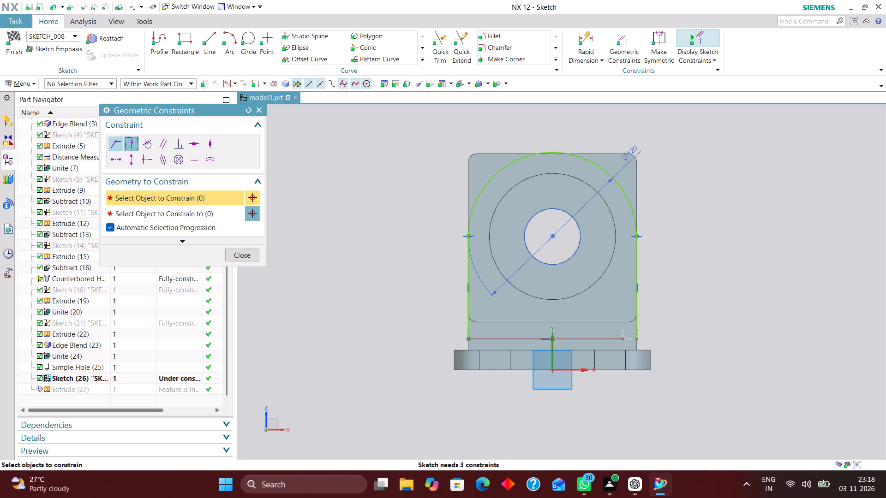
pyautogui.click(116, 141)
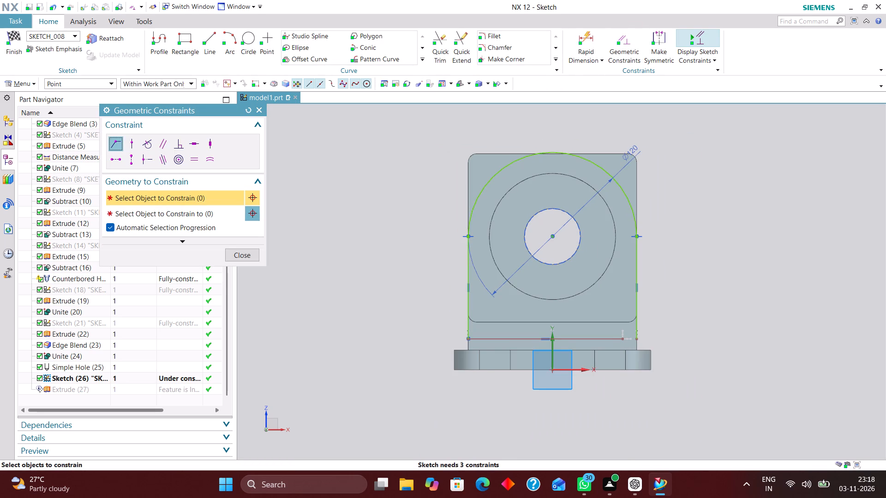
pyautogui.click(621, 337)
pyautogui.click(640, 338)
pyautogui.click(245, 253)
pyautogui.click(18, 39)
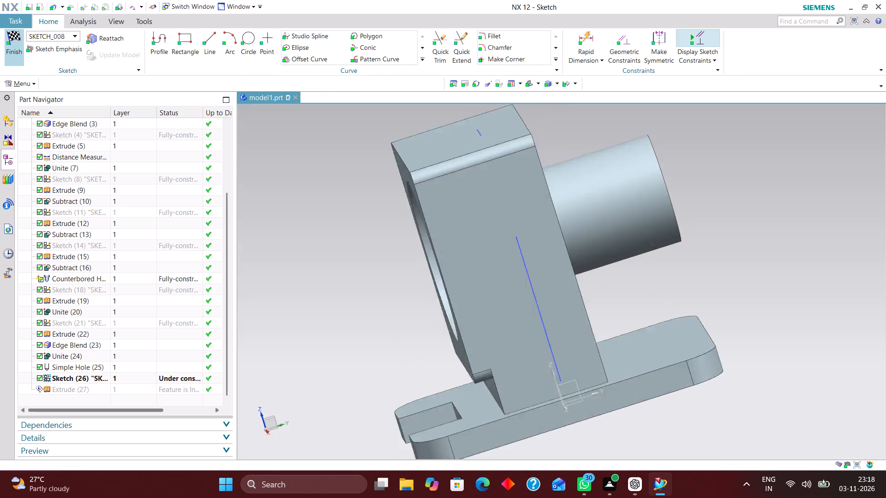
# Examine the widened round-topped block against the upright, the base and the projecting cylinder from several angles.
pyautogui.moveTo(740, 190); pyautogui.dragTo(730, 222, button='middle')
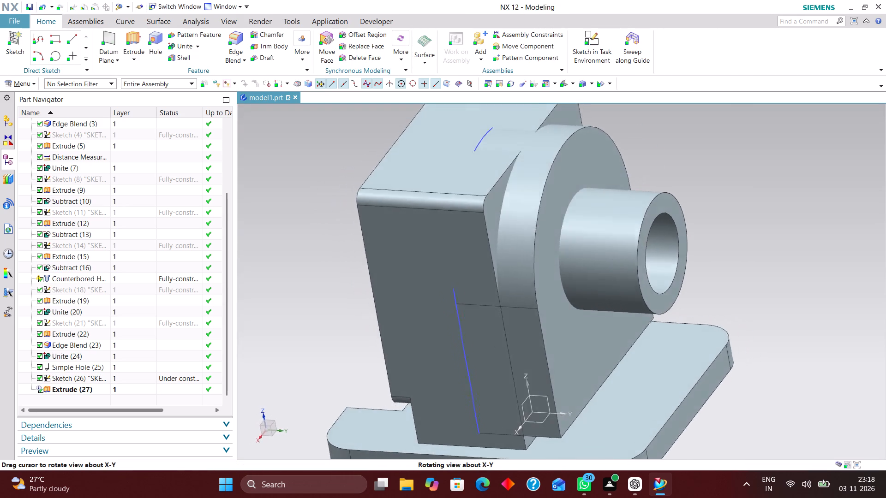
pyautogui.moveTo(730, 222); pyautogui.dragTo(747, 211, button='middle')
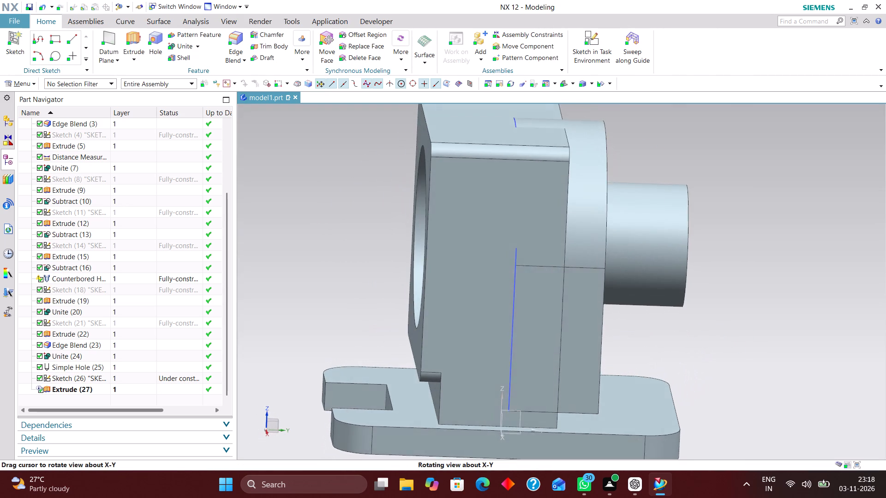
pyautogui.moveTo(747, 211); pyautogui.dragTo(732, 213, button='middle')
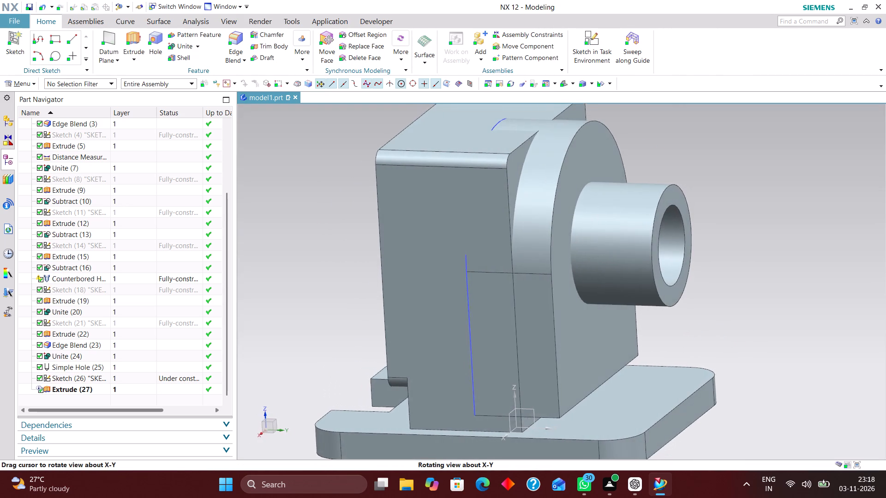
pyautogui.moveTo(732, 213); pyautogui.dragTo(730, 214, button='middle')
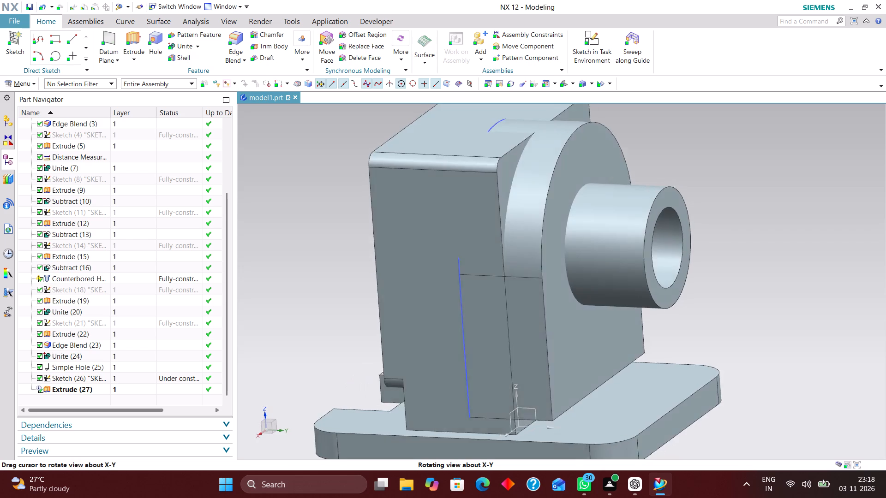
pyautogui.moveTo(730, 214); pyautogui.dragTo(755, 206, button='middle')
pyautogui.scroll(1, 755, 206)
pyautogui.scroll(-3, 673, 204)
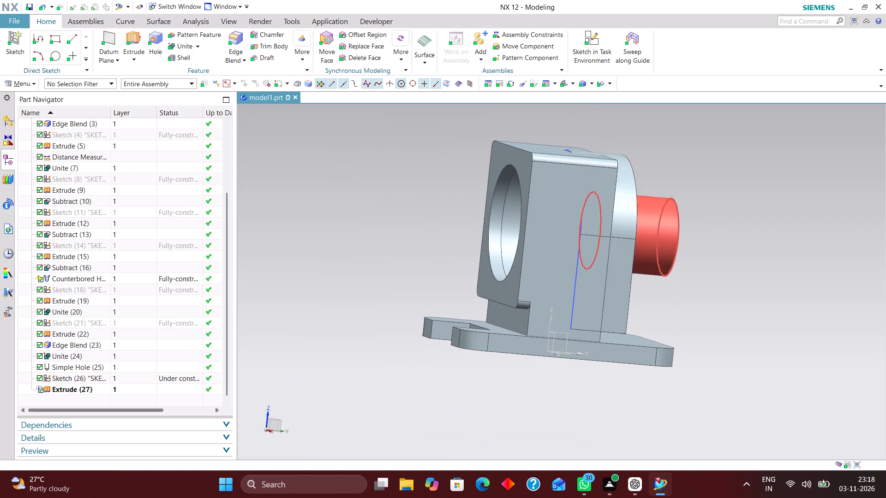
# Delete Sketch (18), the profile of the slab behind the upright, together with its dependent extrusion and Unite.
pyautogui.click(122, 317)
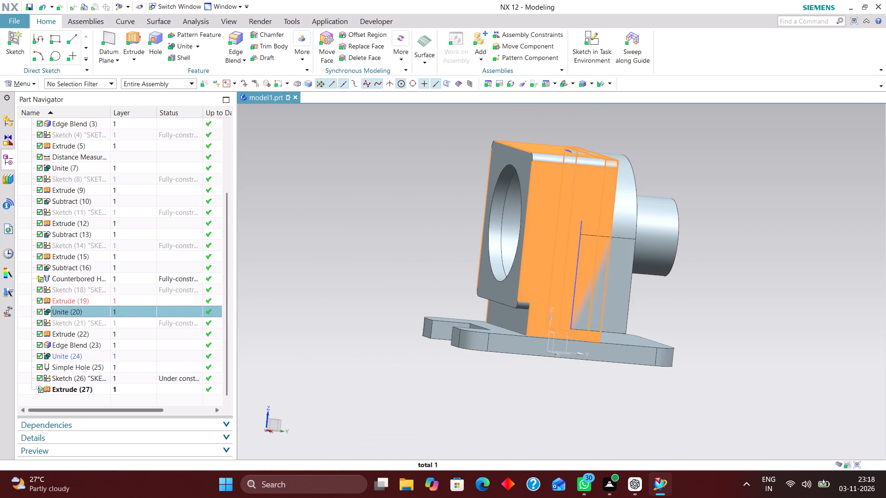
pyautogui.click(132, 284)
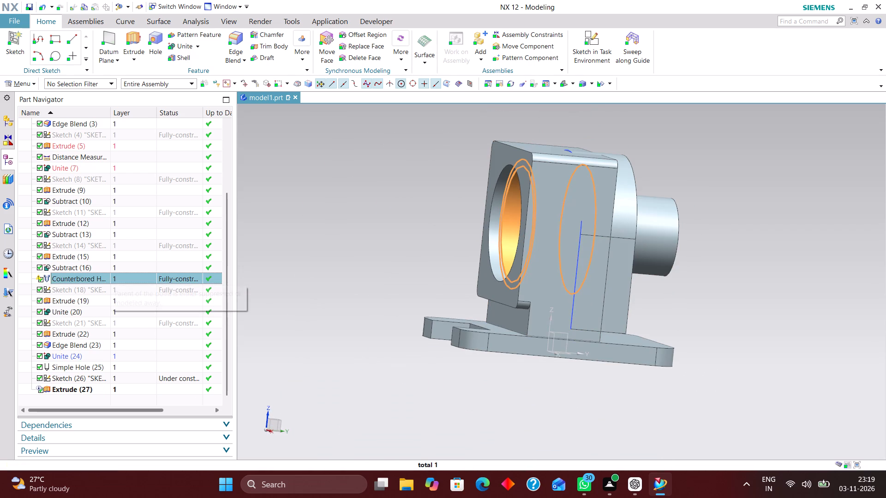
pyautogui.click(132, 243)
pyautogui.click(134, 285)
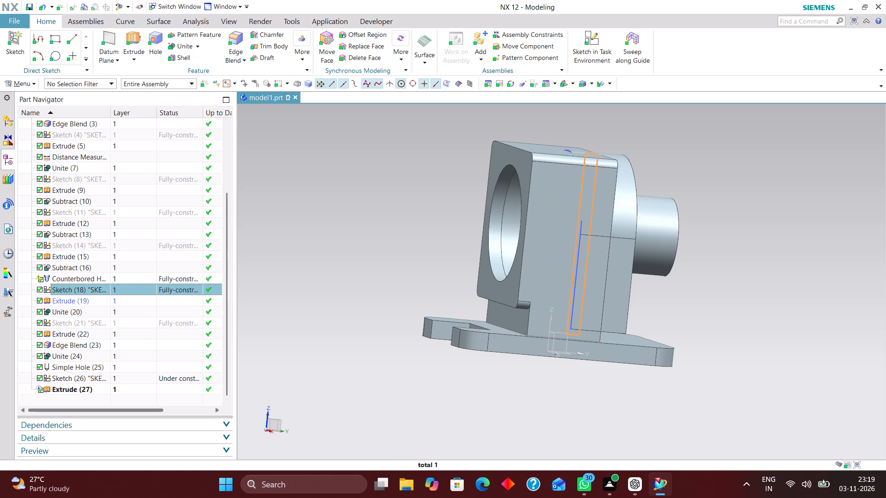
pyautogui.rightClick(136, 286)
pyautogui.click(189, 235)
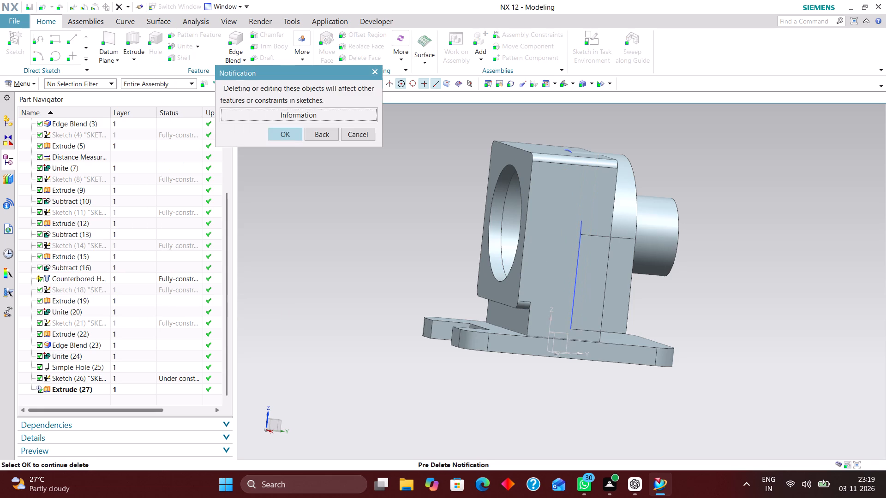
pyautogui.click(286, 133)
pyautogui.click(793, 100)
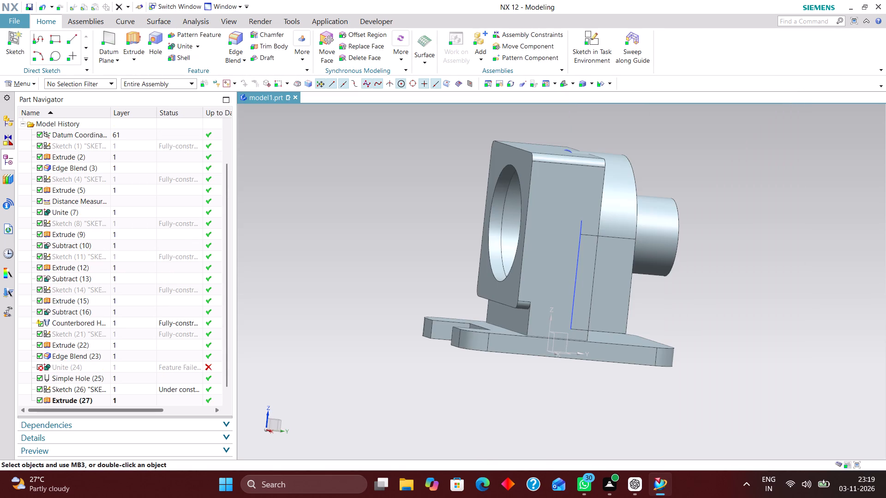
# Delete the Unite (24) feature that joins the projecting cylinder to the upright body.
pyautogui.doubleClick(157, 367)
pyautogui.rightClick(157, 365)
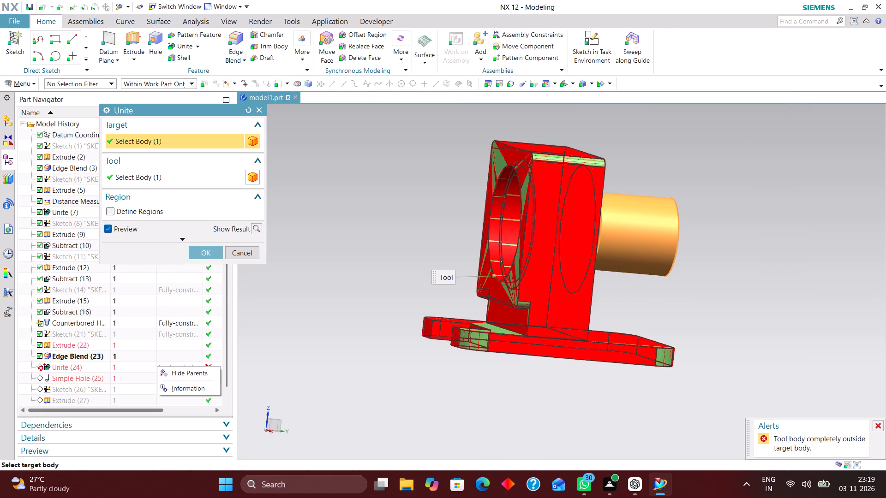
pyautogui.click(211, 253)
pyautogui.click(143, 367)
pyautogui.rightClick(143, 367)
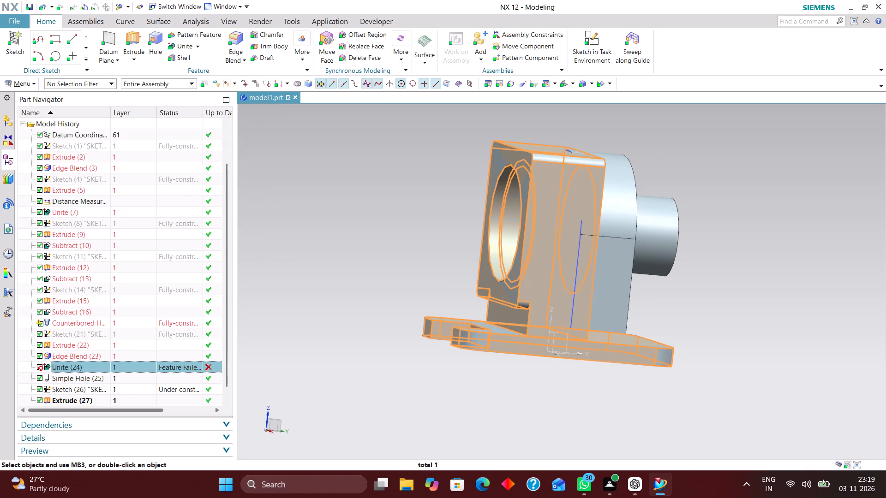
pyautogui.click(212, 379)
pyautogui.moveTo(748, 224); pyautogui.dragTo(733, 237, button='middle')
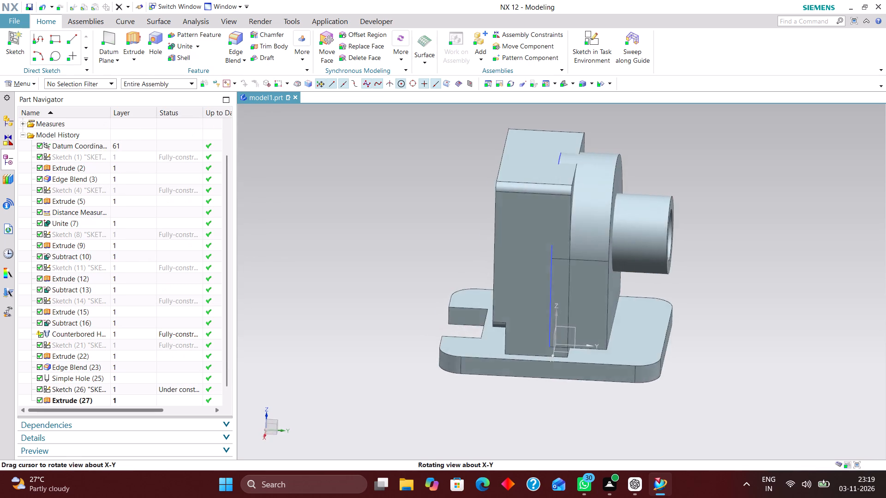
# Examine the round-topped block, the projecting cylinder and the upright's counterbored bore from several angles.
pyautogui.moveTo(733, 237); pyautogui.dragTo(749, 230, button='middle')
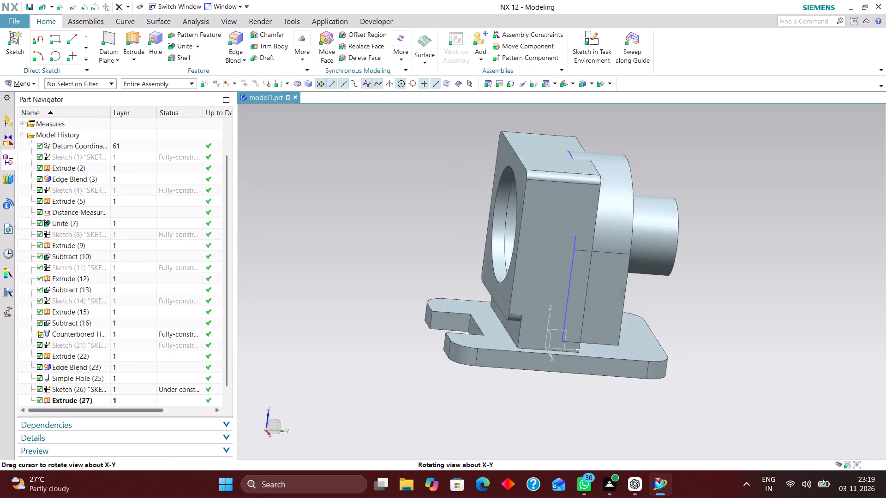
pyautogui.moveTo(749, 230); pyautogui.dragTo(730, 227, button='middle')
pyautogui.scroll(1, 735, 225)
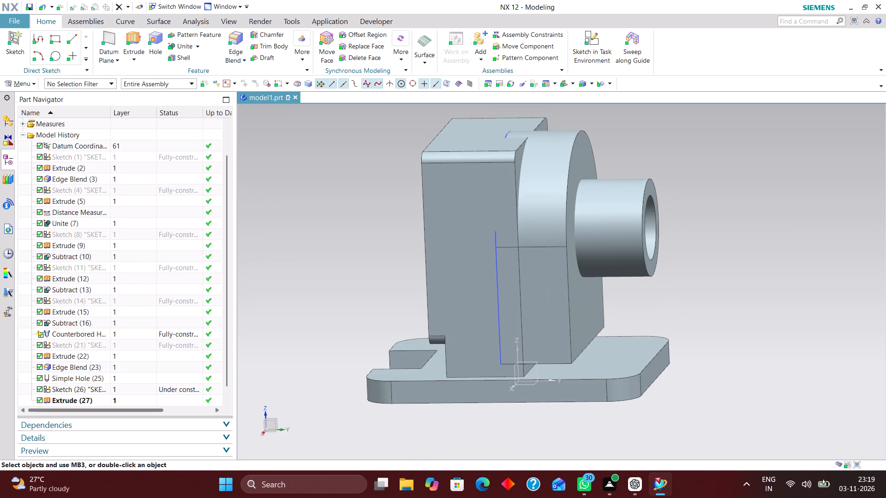
pyautogui.moveTo(779, 239); pyautogui.dragTo(820, 242, button='middle')
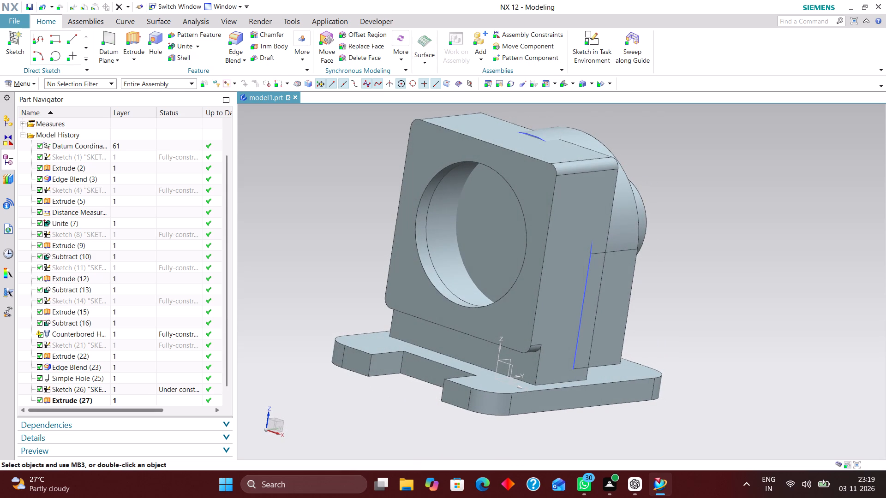
pyautogui.moveTo(483, 225); pyautogui.dragTo(474, 228, button='middle')
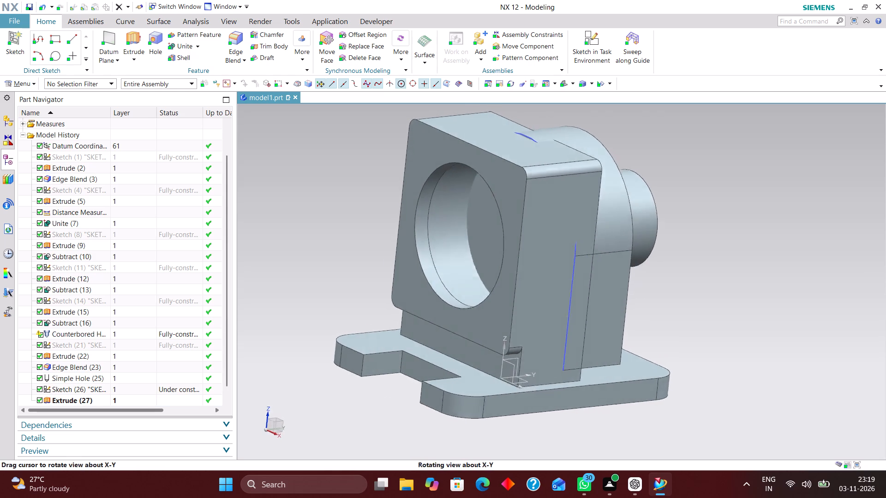
pyautogui.moveTo(474, 228); pyautogui.dragTo(484, 233, button='middle')
pyautogui.scroll(2, 470, 214)
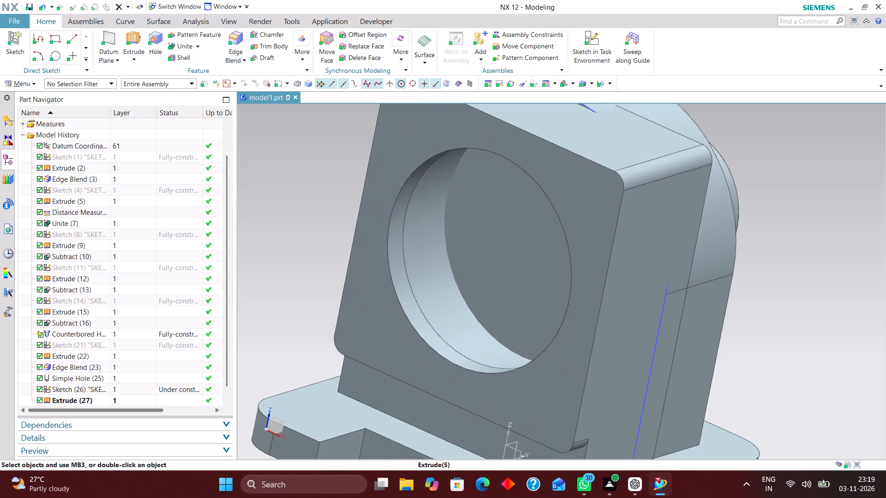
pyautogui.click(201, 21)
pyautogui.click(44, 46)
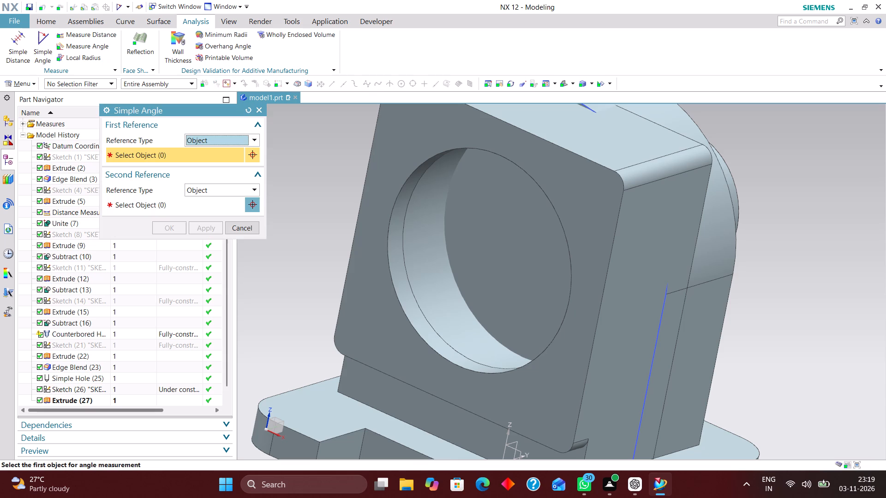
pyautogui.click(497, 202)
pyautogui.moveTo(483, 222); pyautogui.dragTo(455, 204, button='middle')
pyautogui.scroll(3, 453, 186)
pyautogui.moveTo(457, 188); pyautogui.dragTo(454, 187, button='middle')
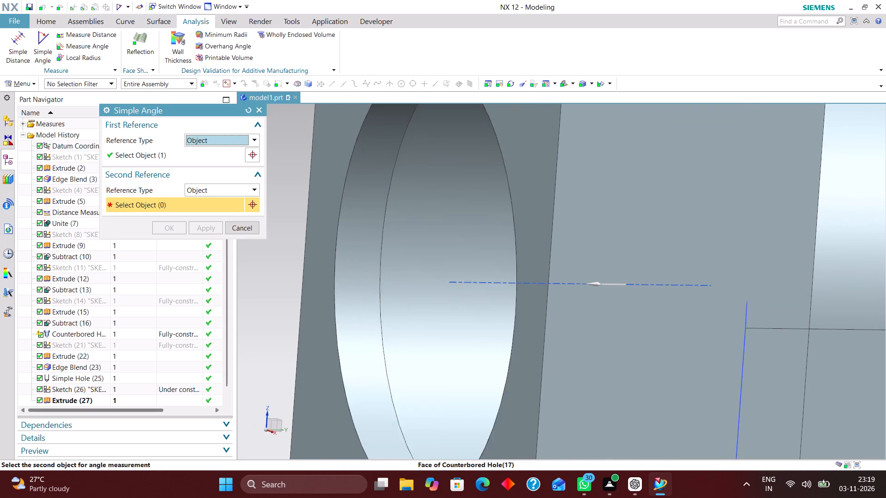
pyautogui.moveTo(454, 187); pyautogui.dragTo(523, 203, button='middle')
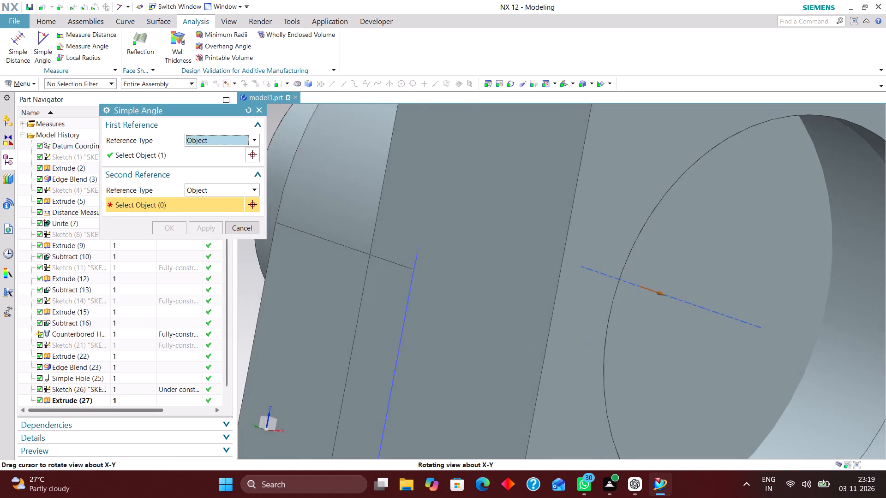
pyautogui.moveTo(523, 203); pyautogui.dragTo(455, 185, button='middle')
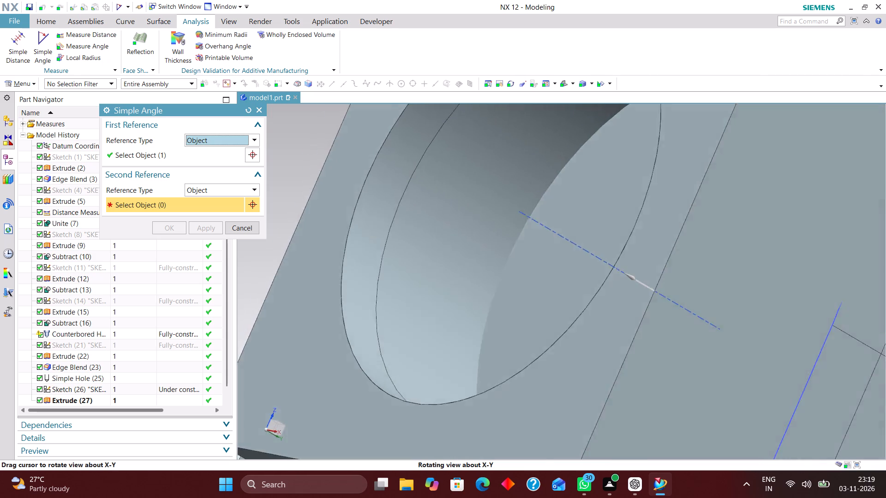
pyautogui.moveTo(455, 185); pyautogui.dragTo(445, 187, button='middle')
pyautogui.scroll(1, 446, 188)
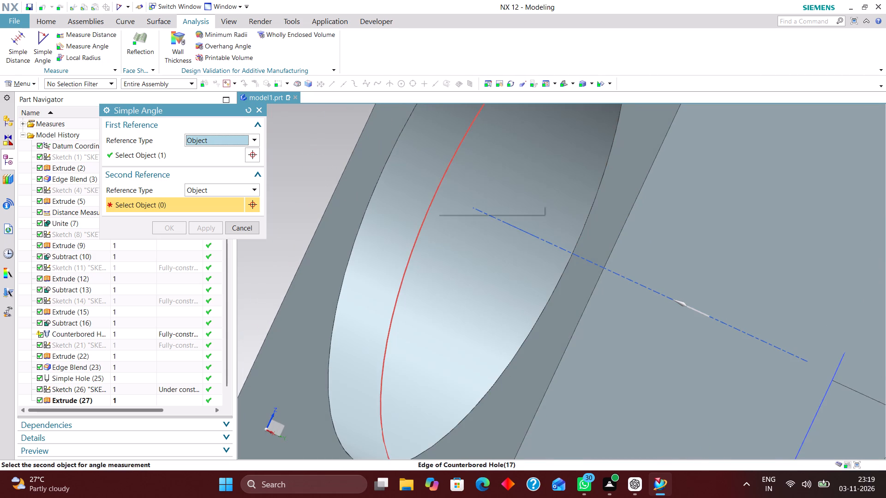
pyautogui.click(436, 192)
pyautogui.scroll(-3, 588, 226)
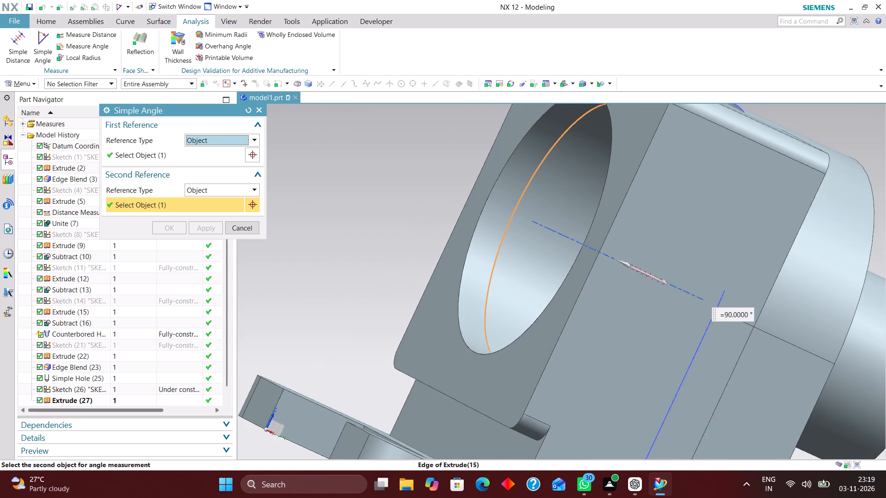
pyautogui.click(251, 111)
# Measure the distance from the flat face at the bottom of the bore to the counterbore's inner step edge.
pyautogui.click(21, 44)
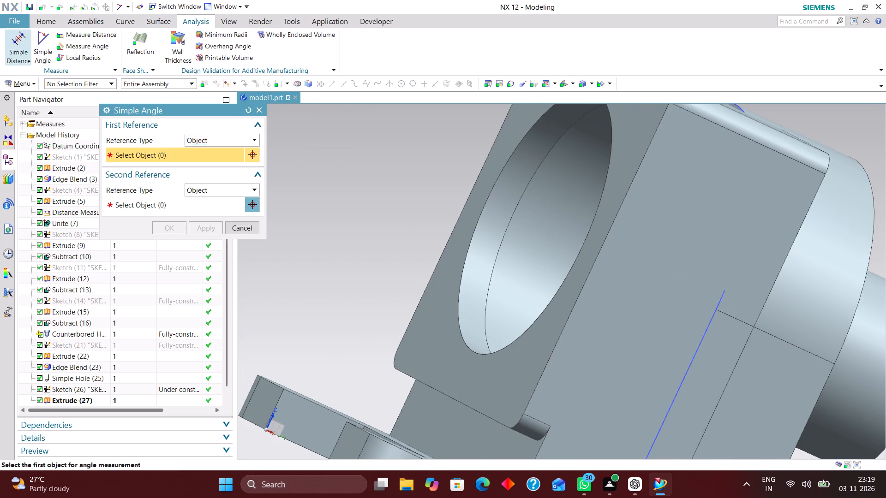
pyautogui.moveTo(579, 190); pyautogui.dragTo(605, 220, button='middle')
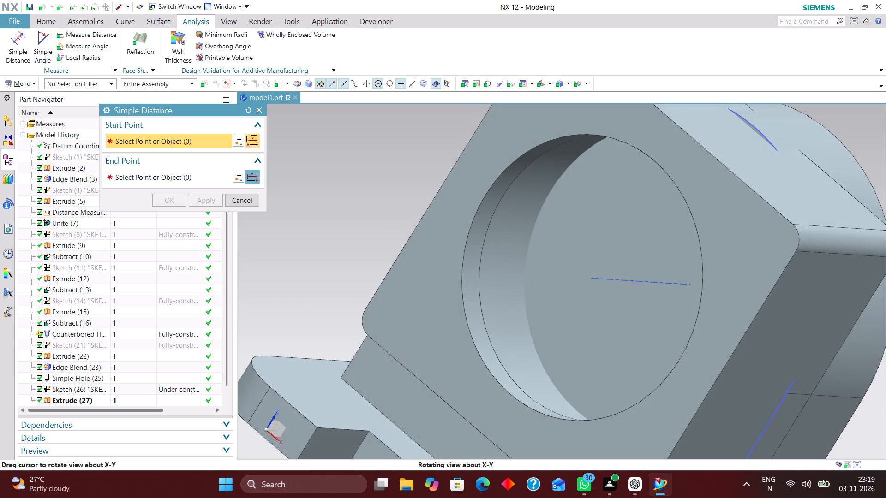
pyautogui.moveTo(605, 220); pyautogui.dragTo(605, 220, button='middle')
pyautogui.scroll(1, 605, 216)
pyautogui.click(597, 194)
pyautogui.moveTo(615, 221); pyautogui.dragTo(565, 211, button='middle')
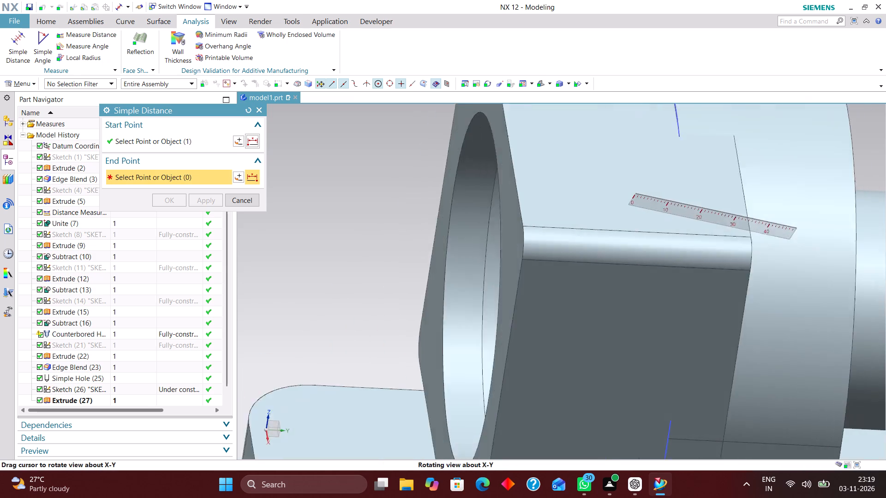
pyautogui.moveTo(565, 211); pyautogui.dragTo(566, 205, button='middle')
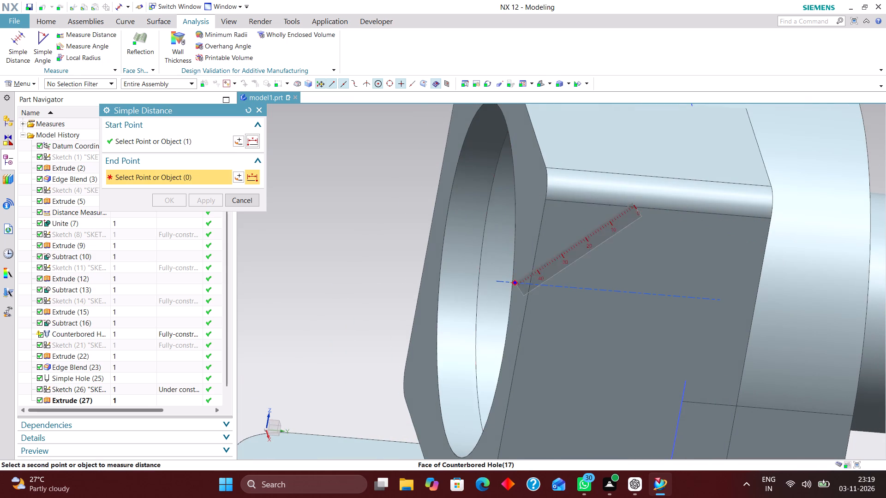
pyautogui.click(491, 190)
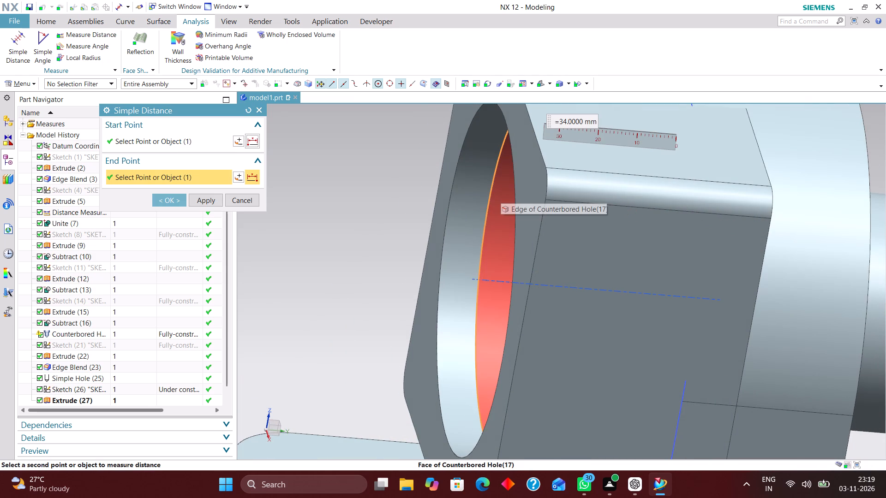
pyautogui.click(251, 201)
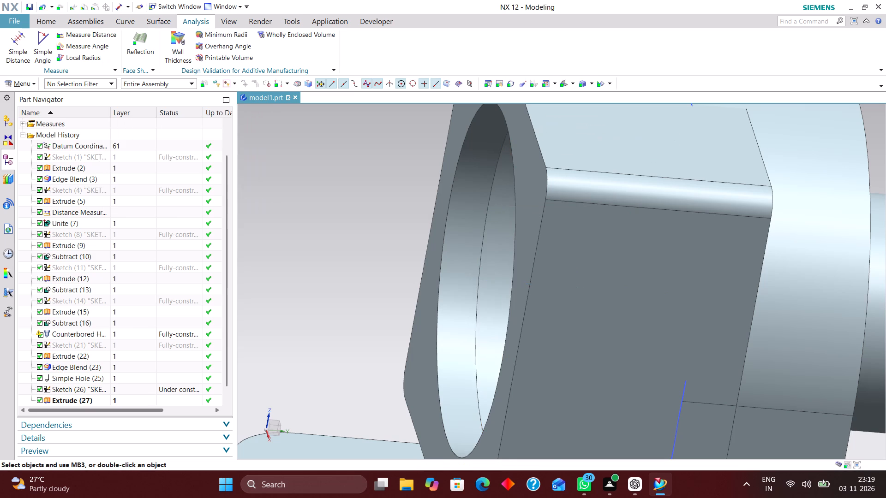
# Examine how the round-topped block meets the upright, the base and the projecting cylinder from both sides.
pyautogui.scroll(-4, 435, 193)
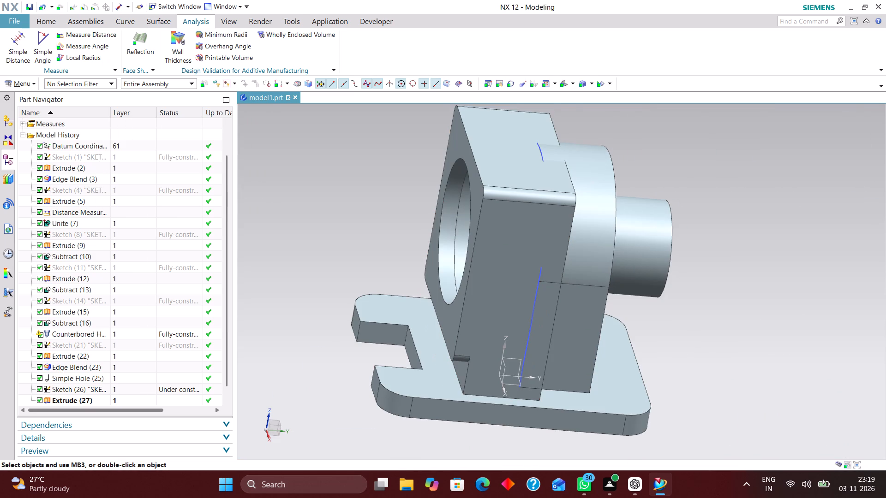
pyautogui.scroll(-1, 496, 237)
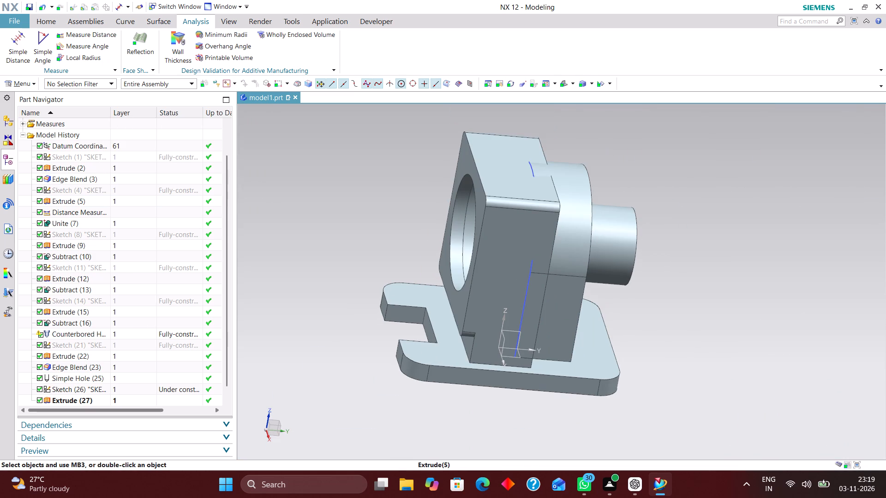
pyautogui.click(49, 21)
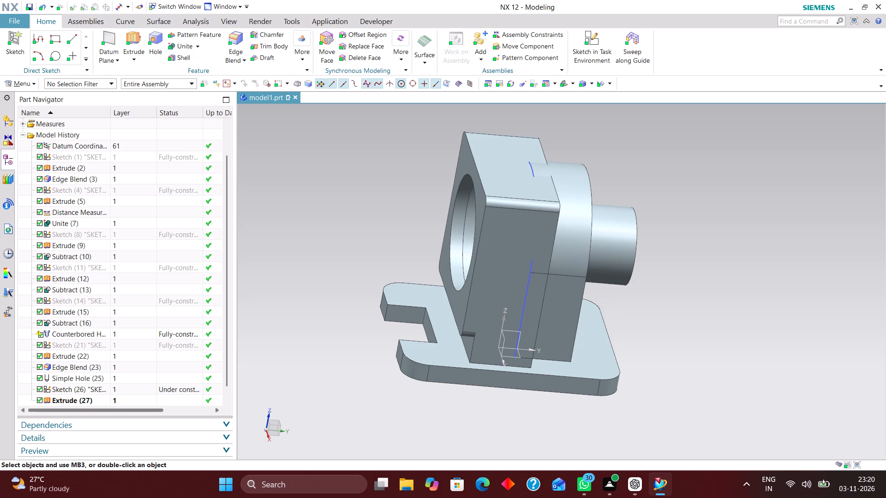
pyautogui.scroll(-3, 667, 196)
pyautogui.scroll(2, 681, 206)
pyautogui.moveTo(677, 185); pyautogui.dragTo(666, 187, button='middle')
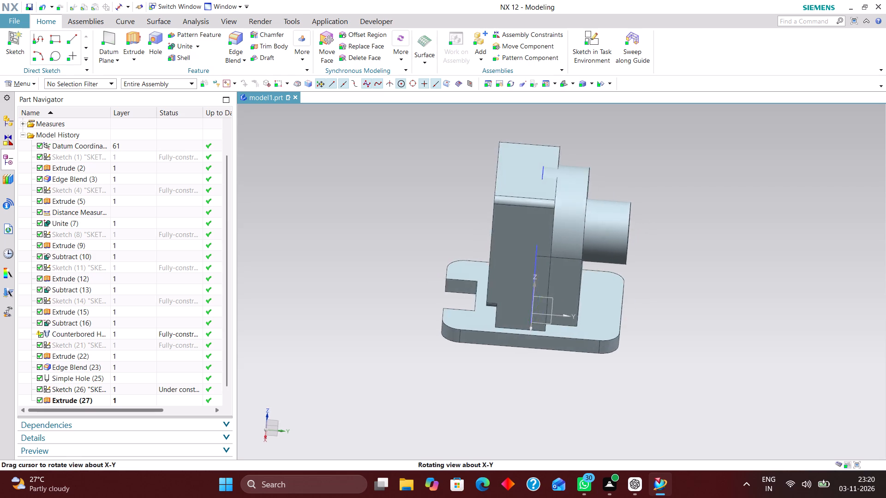
pyautogui.moveTo(666, 187); pyautogui.dragTo(699, 187, button='middle')
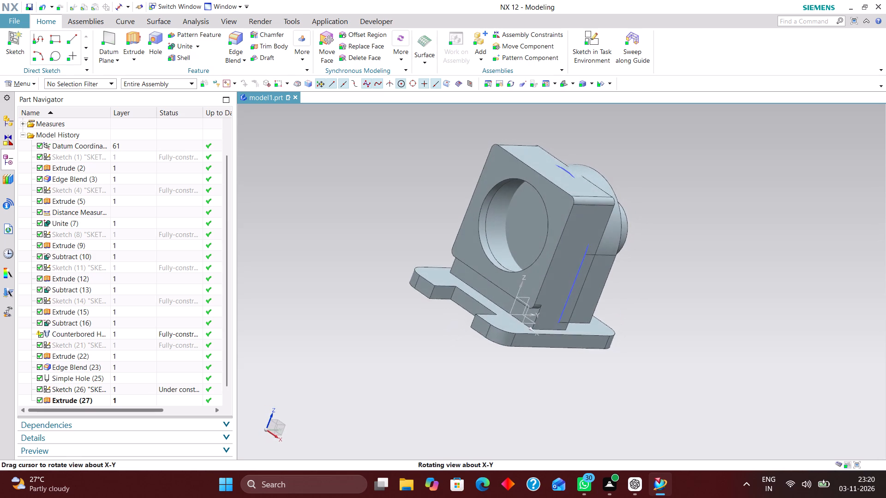
pyautogui.moveTo(699, 187); pyautogui.dragTo(661, 191, button='middle')
pyautogui.moveTo(661, 191); pyautogui.dragTo(661, 189, button='middle')
pyautogui.scroll(1, 661, 190)
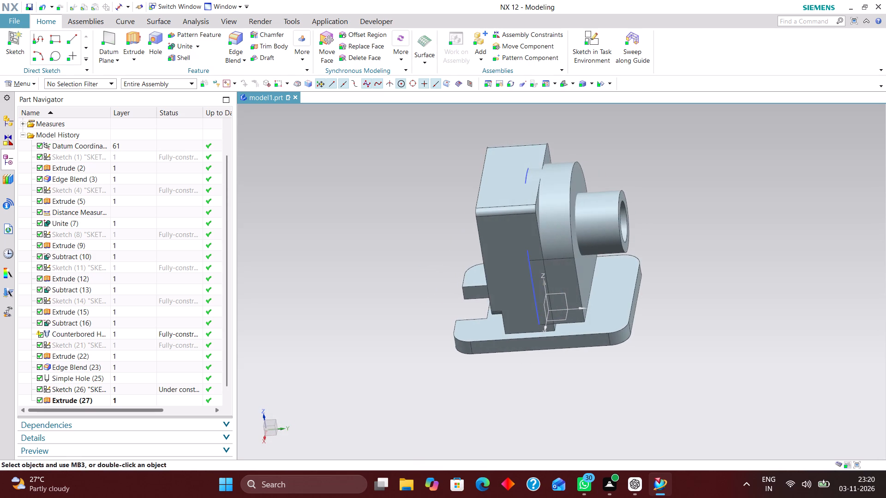
pyautogui.moveTo(661, 189); pyautogui.dragTo(665, 182, button='middle')
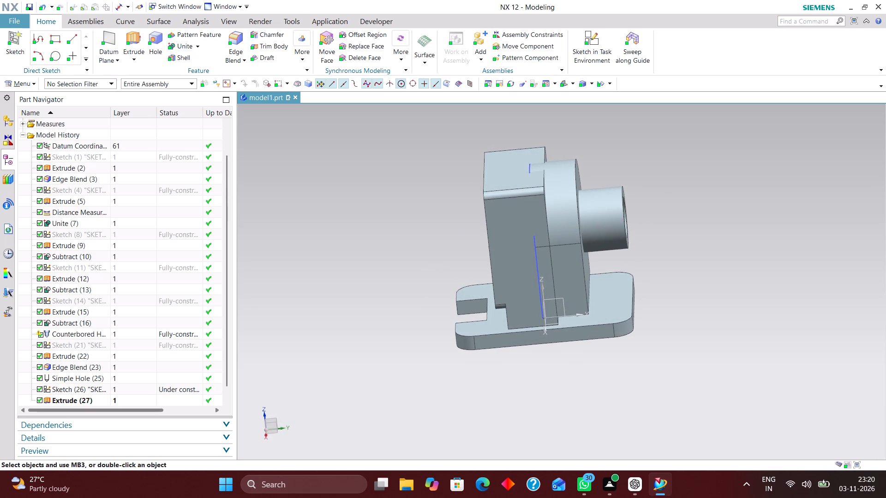
pyautogui.scroll(2, 563, 188)
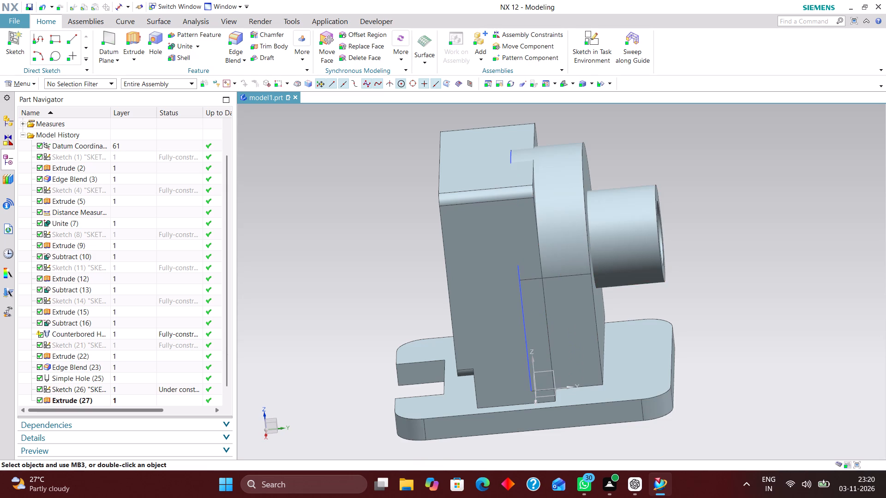
# Hide Sketch (26), the profile sketch of the round-topped block.
pyautogui.scroll(-2, 512, 253)
pyautogui.moveTo(488, 260); pyautogui.dragTo(503, 243, button='middle')
pyautogui.scroll(5, 503, 243)
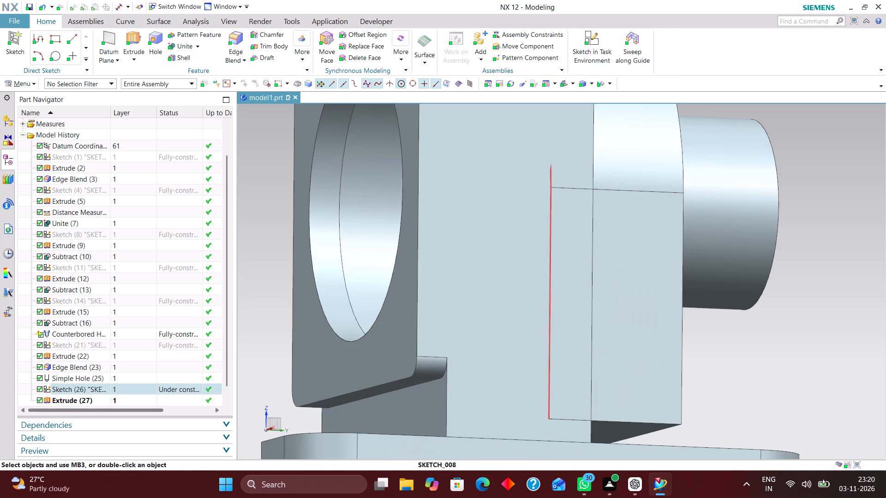
pyautogui.moveTo(551, 279); pyautogui.dragTo(550, 336, button='right')
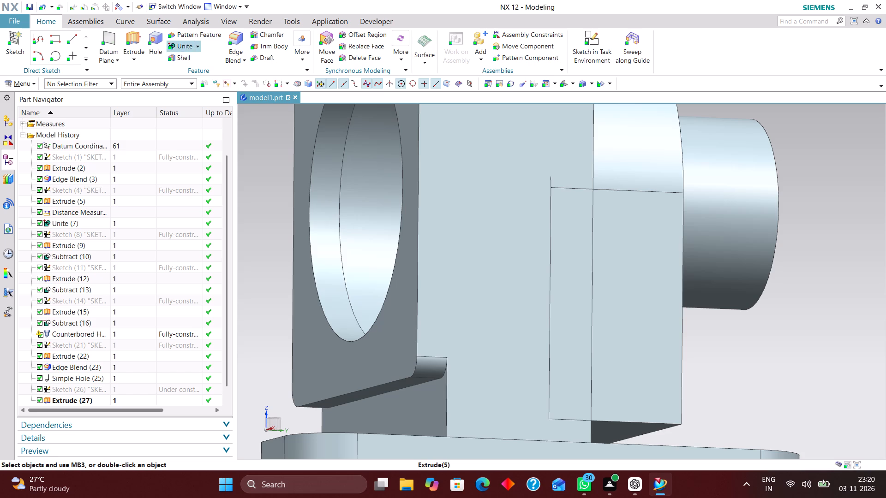
# Unite the round-topped block with the upright, using the upright as target body and the block as tool body.
pyautogui.click(180, 41)
pyautogui.click(426, 161)
pyautogui.click(622, 214)
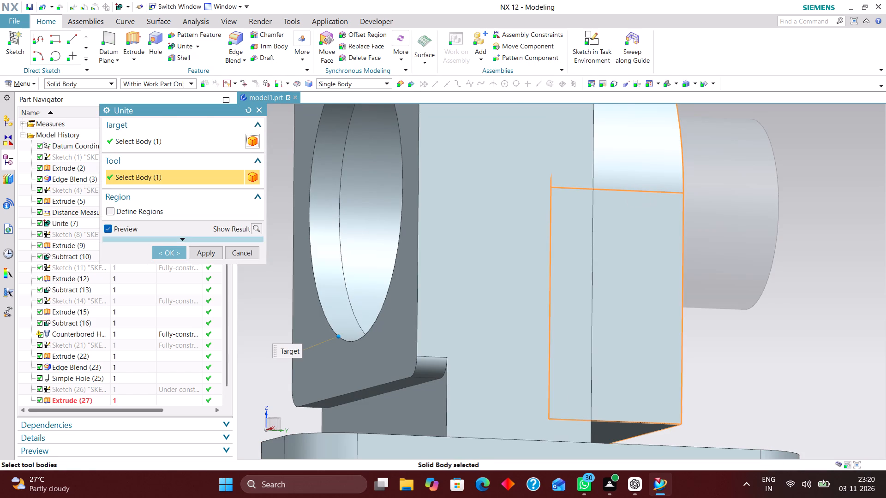
pyautogui.click(162, 252)
# Examine the united upright and round-topped block, including the bore, the base and the projecting cylinder, from several angles.
pyautogui.scroll(-3, 722, 237)
pyautogui.moveTo(780, 239); pyautogui.dragTo(760, 273, button='middle')
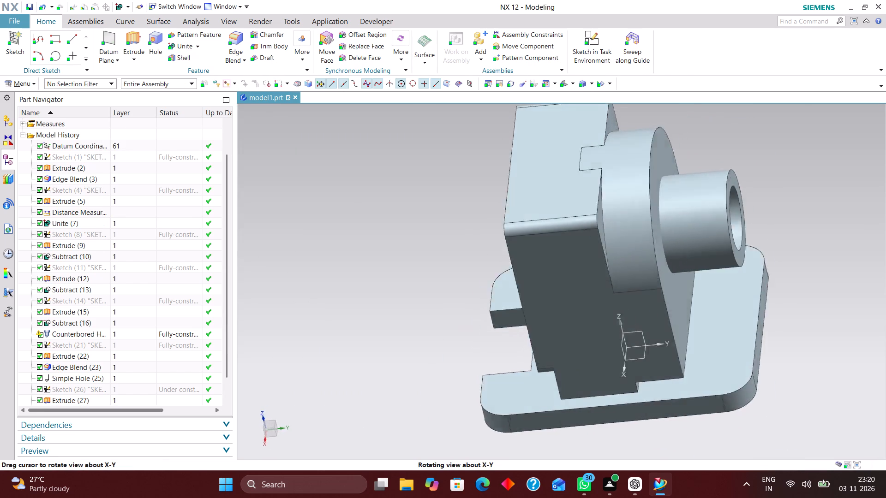
pyautogui.moveTo(760, 273); pyautogui.dragTo(770, 264, button='middle')
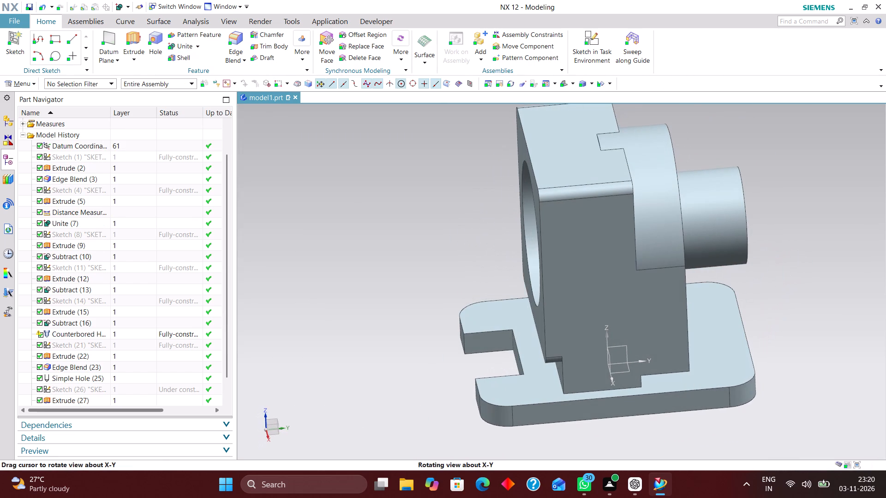
pyautogui.moveTo(770, 264); pyautogui.dragTo(774, 261, button='middle')
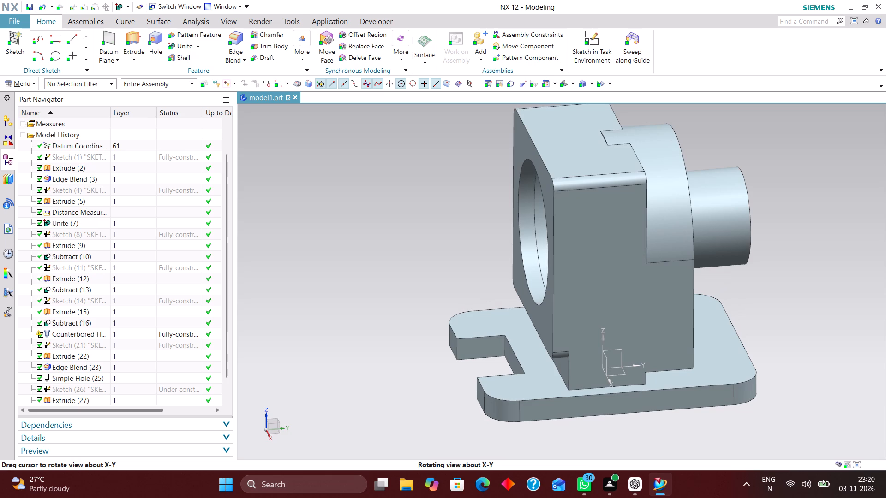
pyautogui.moveTo(774, 261); pyautogui.dragTo(796, 258, button='middle')
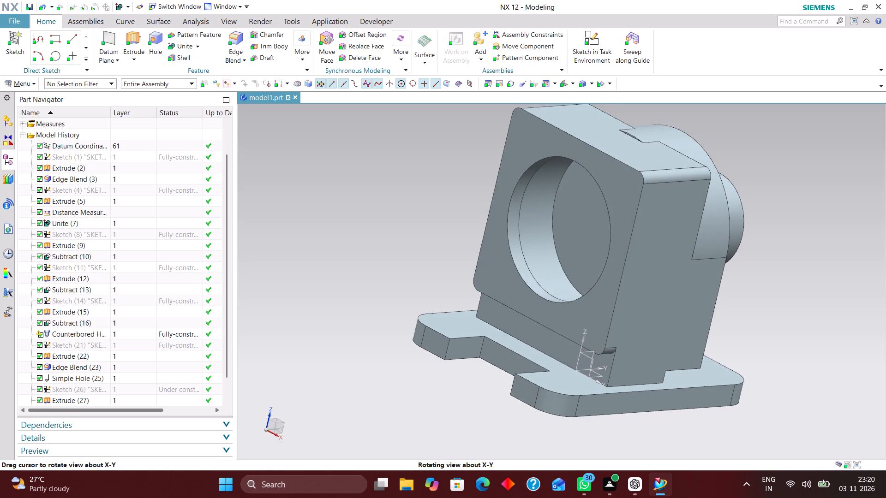
pyautogui.moveTo(796, 258); pyautogui.dragTo(788, 257, button='middle')
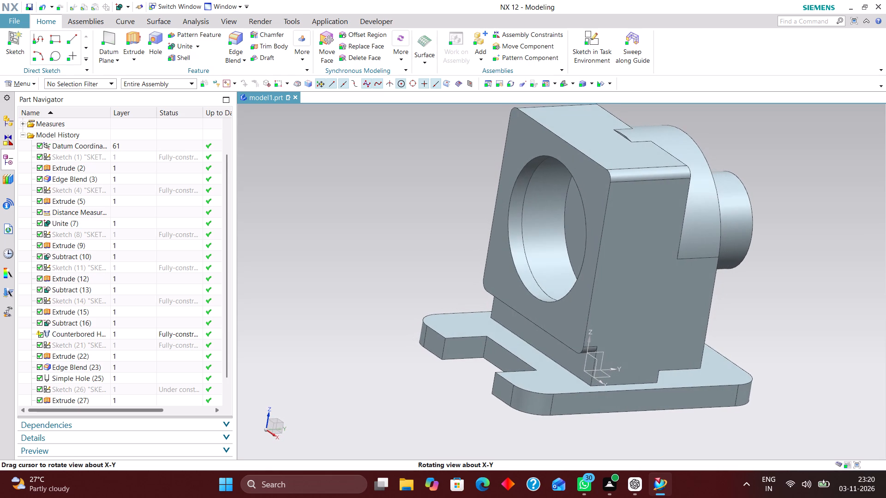
pyautogui.moveTo(788, 257); pyautogui.dragTo(780, 249, button='middle')
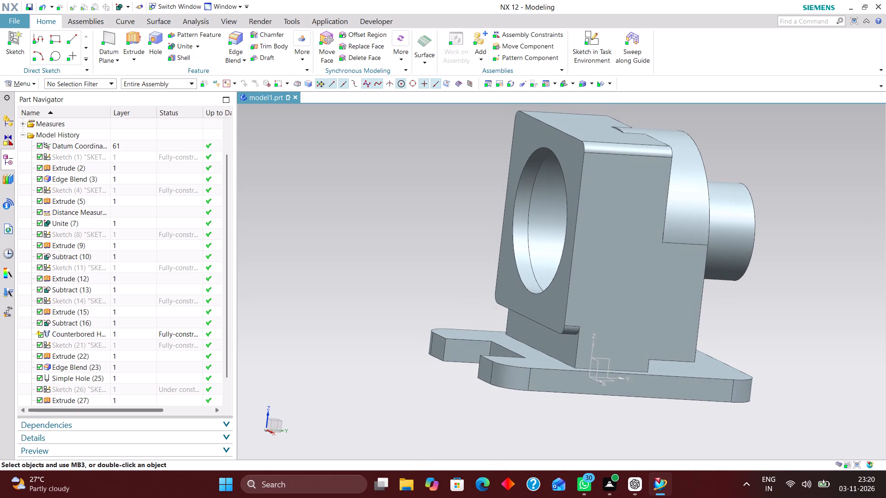
pyautogui.scroll(2, 715, 170)
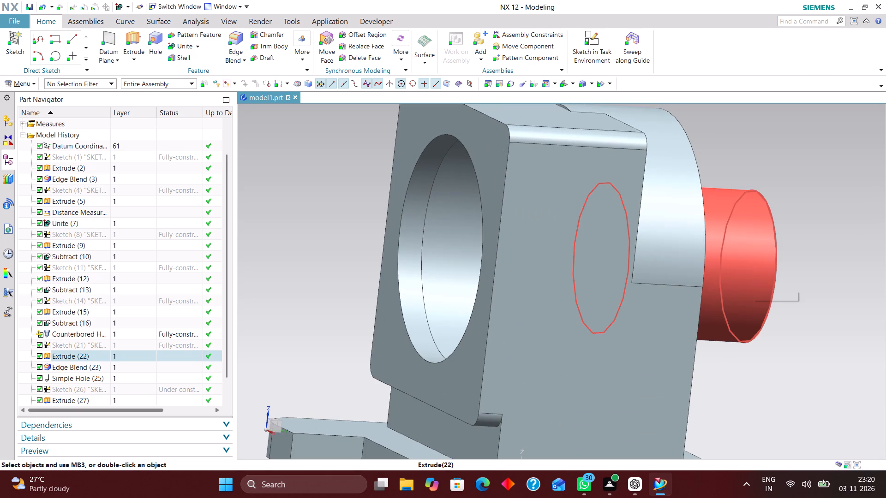
# Reopen Sketch (26) of the round-topped block and dimension its bottom line 14 mm above the horizontal axis.
pyautogui.scroll(-2, 799, 214)
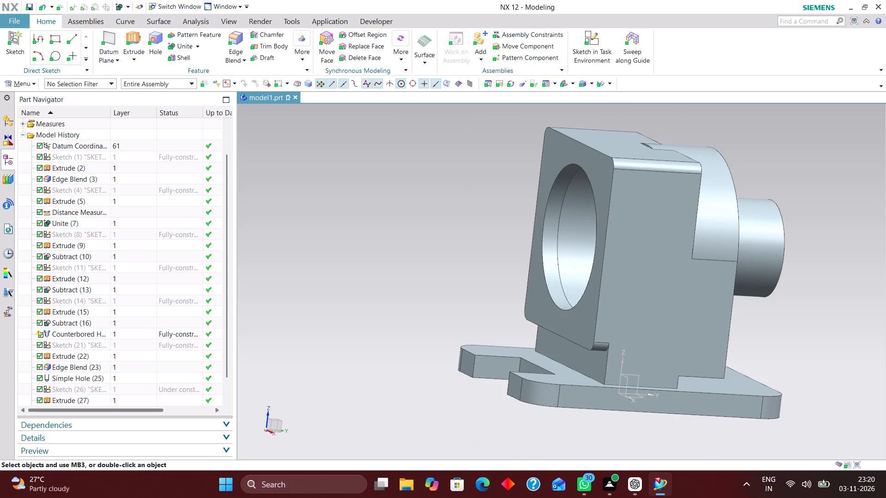
pyautogui.click(563, 80)
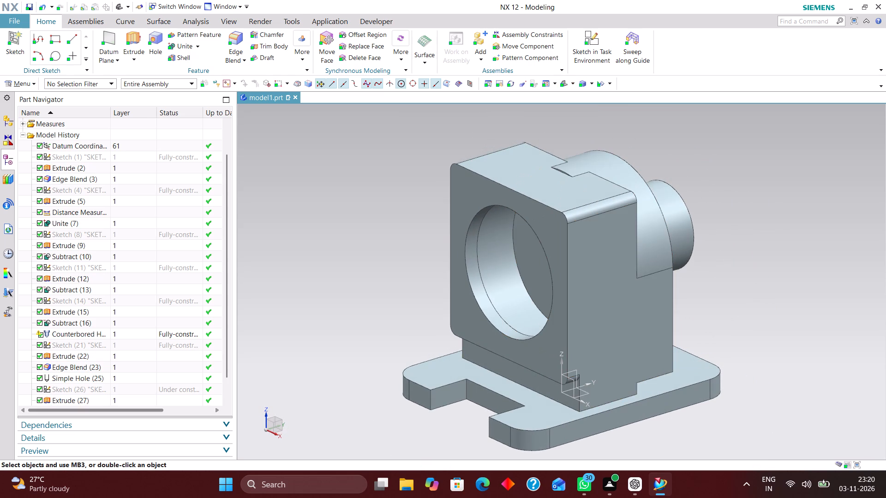
pyautogui.click(126, 388)
pyautogui.rightClick(126, 388)
pyautogui.click(160, 144)
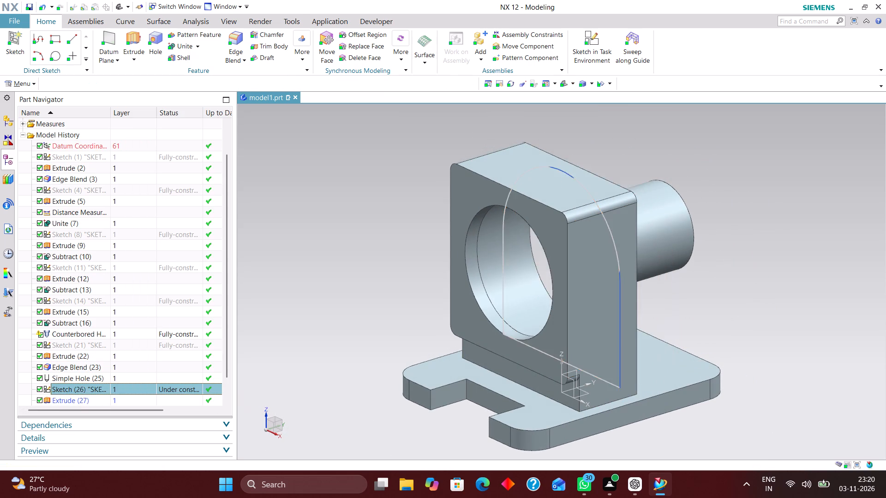
pyautogui.scroll(-1, 561, 152)
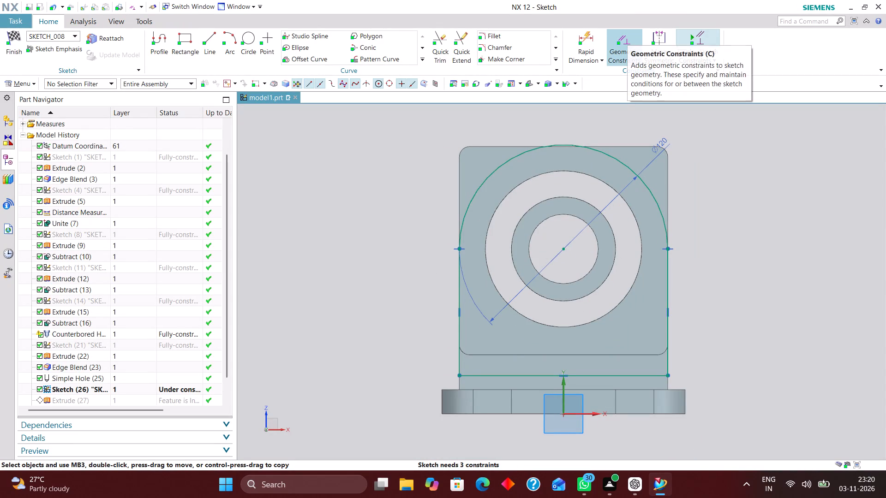
pyautogui.click(574, 42)
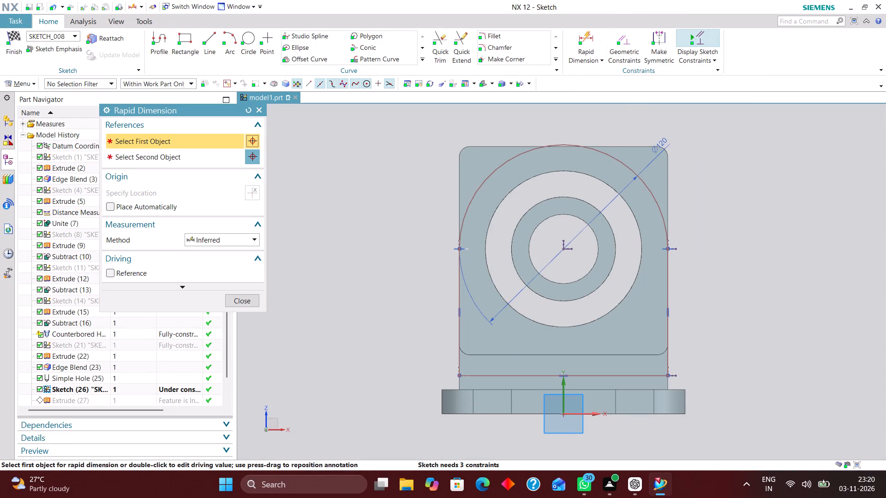
pyautogui.click(584, 413)
pyautogui.click(602, 372)
pyautogui.click(725, 393)
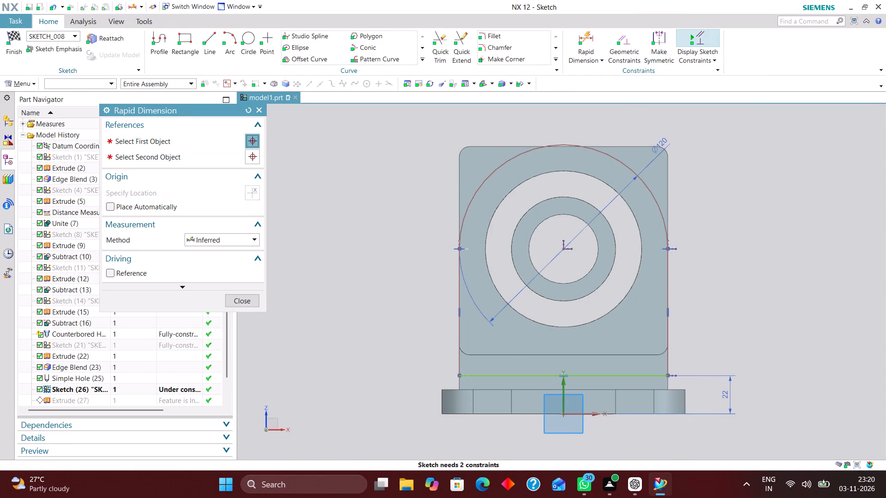
pyautogui.write('14')
pyautogui.press('Return')
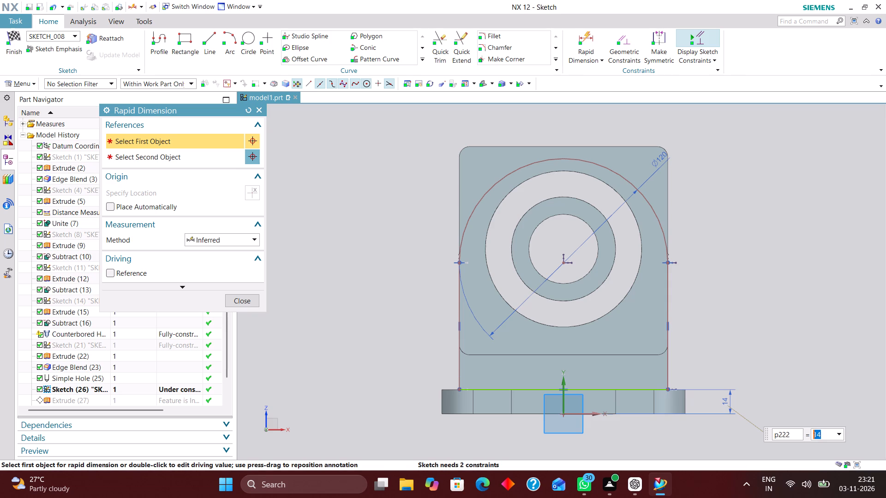
# Dimension the centre of the top arc 95 mm above the horizontal axis.
pyautogui.click(583, 414)
pyautogui.click(564, 261)
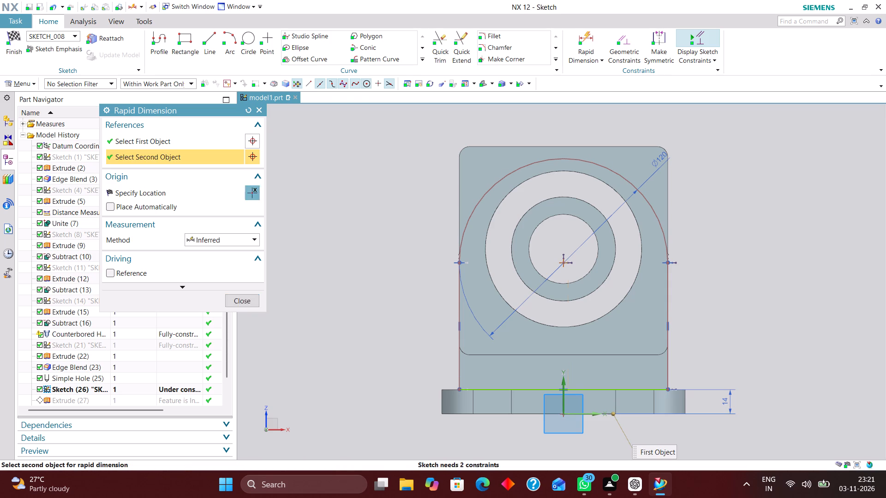
pyautogui.click(804, 344)
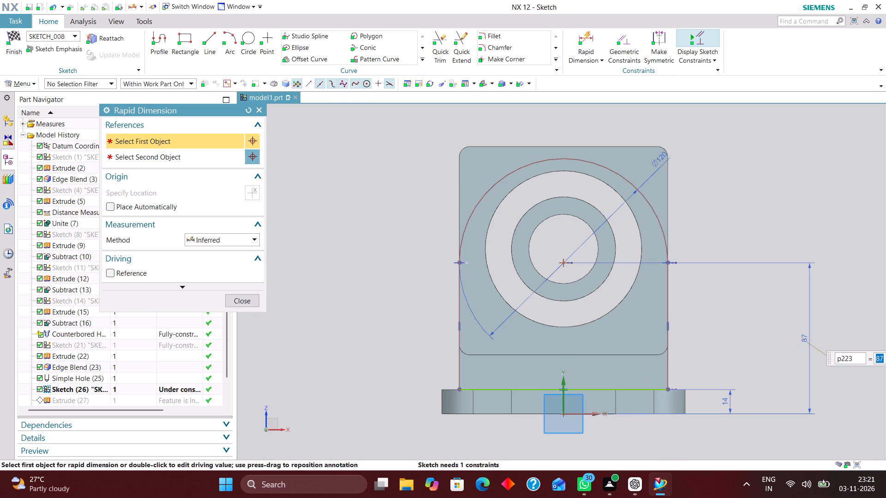
pyautogui.write('95')
pyautogui.press('Return')
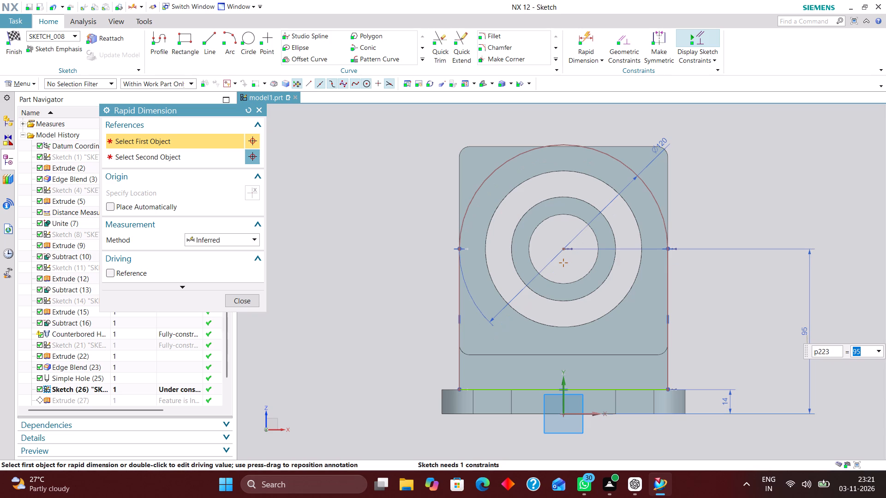
# Constrain the arc centre onto the sketch's vertical axis with Point on Curve and finish the sketch.
pyautogui.click(625, 44)
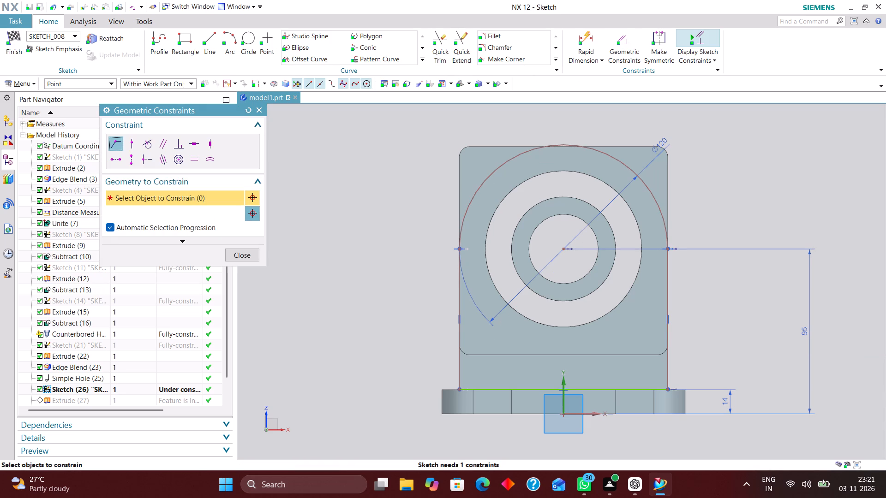
pyautogui.click(133, 142)
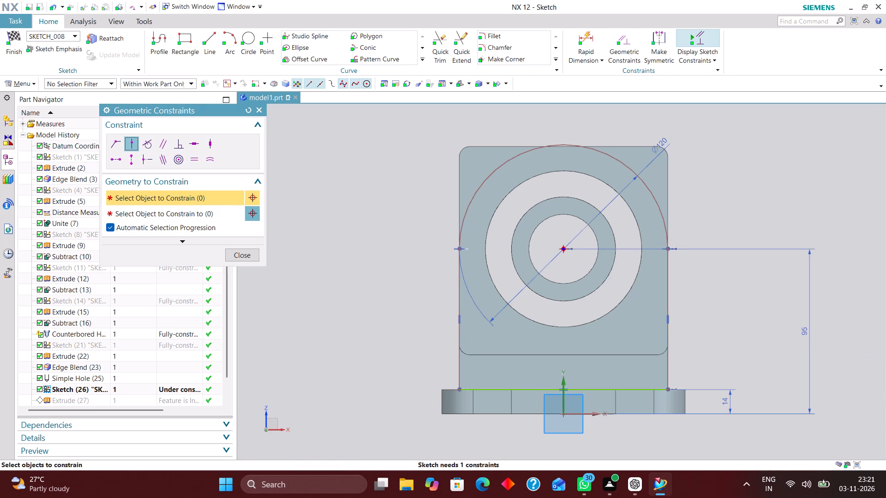
pyautogui.click(565, 248)
pyautogui.click(564, 378)
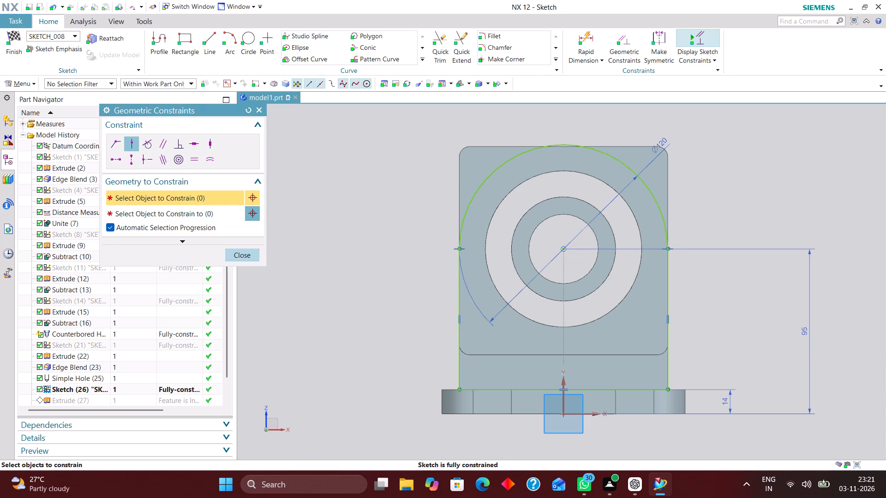
pyautogui.click(245, 255)
pyautogui.click(18, 36)
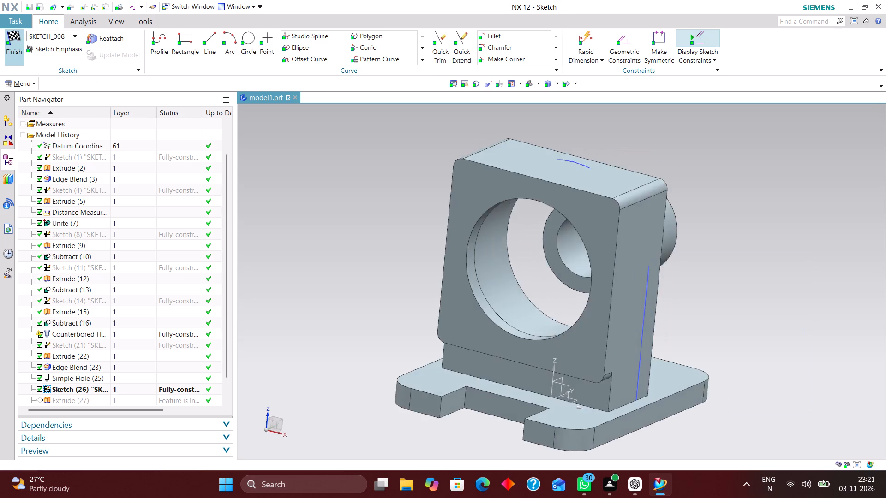
# Edit the upright's extrude, set its profile height to 145 mm, and close the update report.
pyautogui.moveTo(835, 213); pyautogui.dragTo(803, 220, button='middle')
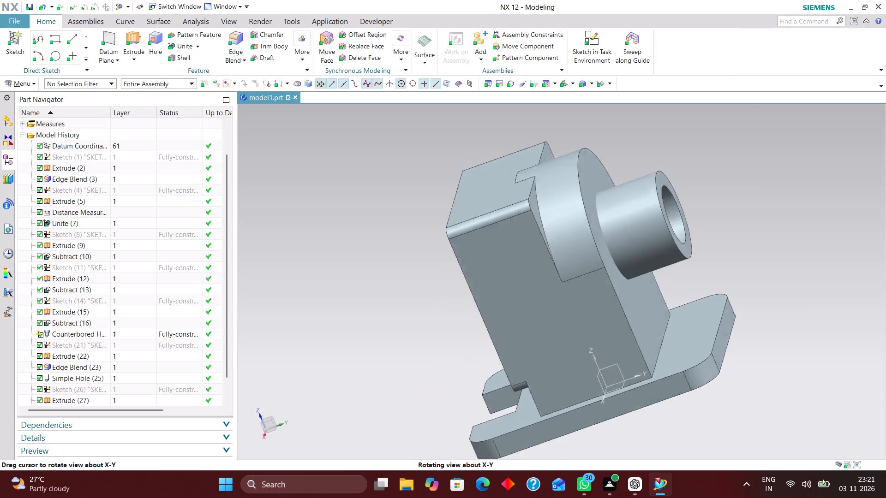
pyautogui.moveTo(803, 220); pyautogui.dragTo(841, 212, button='middle')
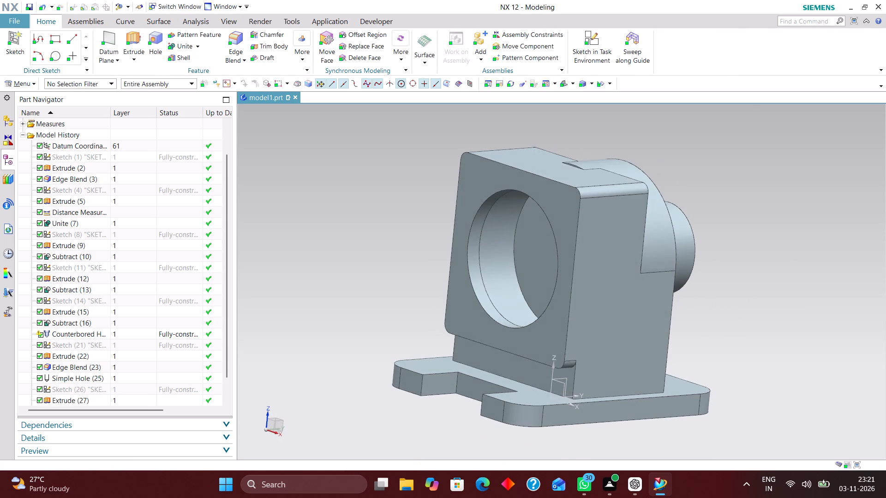
pyautogui.doubleClick(473, 186)
pyautogui.moveTo(730, 282); pyautogui.dragTo(782, 277, button='middle')
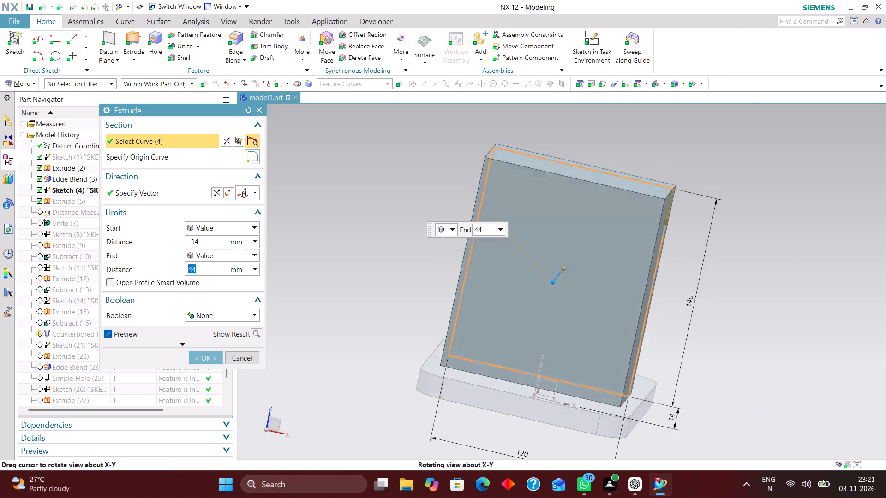
pyautogui.moveTo(782, 277); pyautogui.dragTo(785, 279, button='middle')
pyautogui.moveTo(786, 279); pyautogui.dragTo(742, 284, button='right')
pyautogui.doubleClick(684, 274)
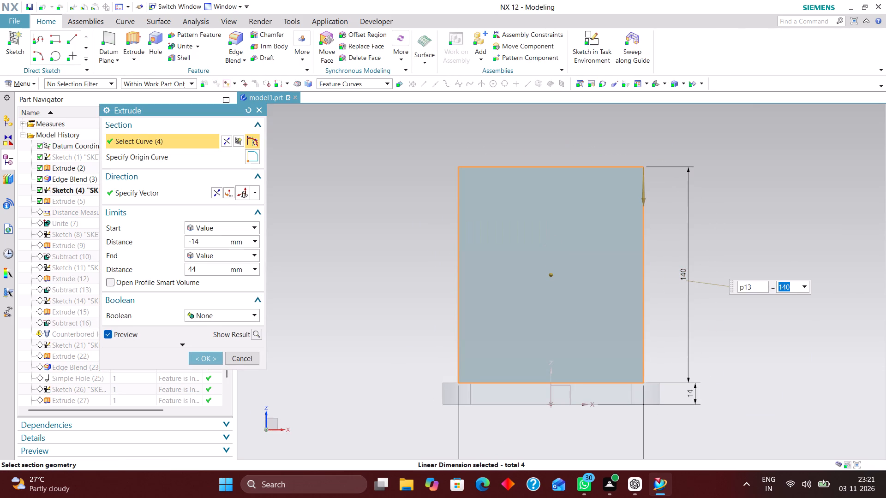
pyautogui.write('145')
pyautogui.press('Return')
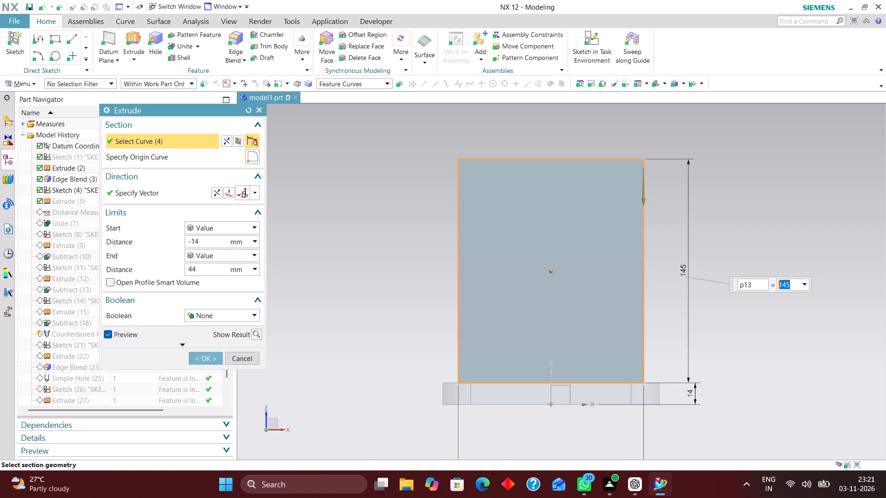
pyautogui.click(210, 356)
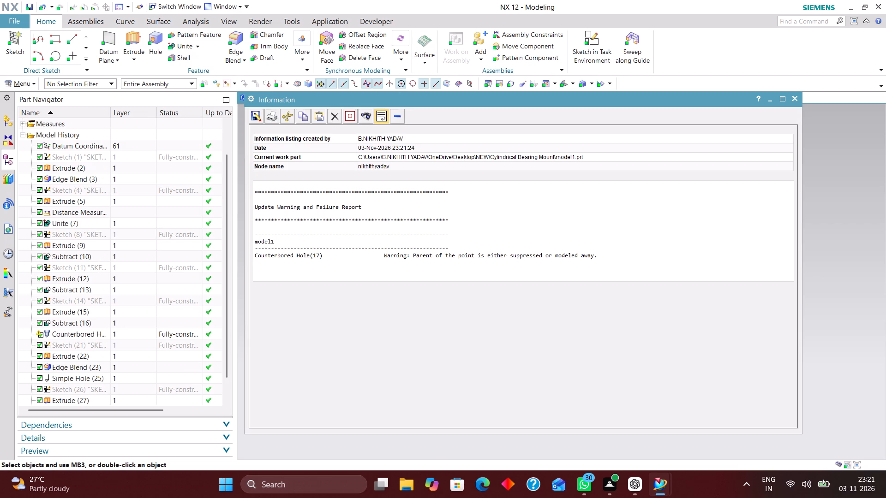
pyautogui.click(797, 98)
# Reorder the projecting cylinder's sketch, extrude and hole in the model history to between the round-topped block's extrude and the final Unite.
pyautogui.scroll(-1, 677, 273)
pyautogui.moveTo(693, 271); pyautogui.dragTo(619, 301, button='middle')
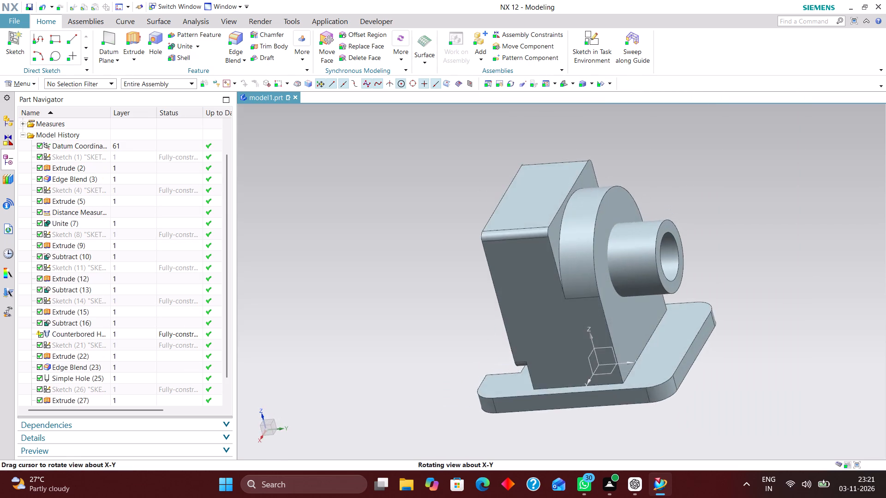
pyautogui.moveTo(619, 301); pyautogui.dragTo(648, 281, button='middle')
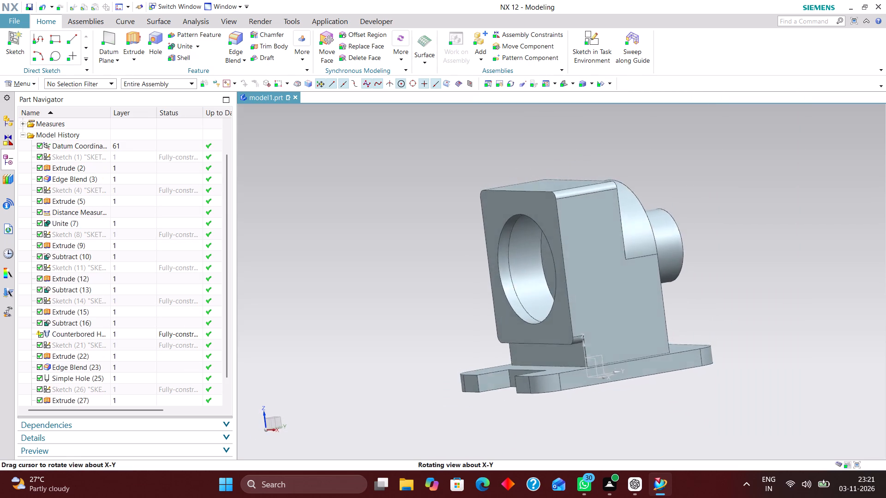
pyautogui.moveTo(648, 281); pyautogui.dragTo(644, 289, button='middle')
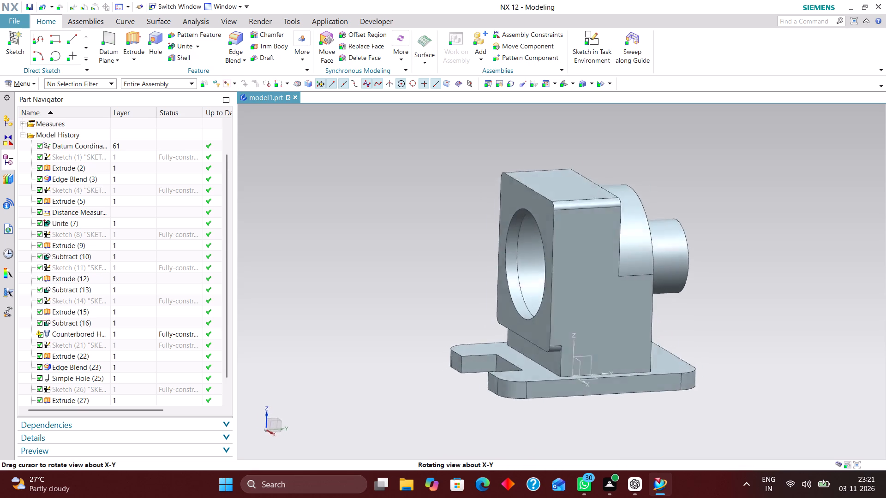
pyautogui.moveTo(644, 289); pyautogui.dragTo(619, 294, button='middle')
pyautogui.scroll(1, 605, 295)
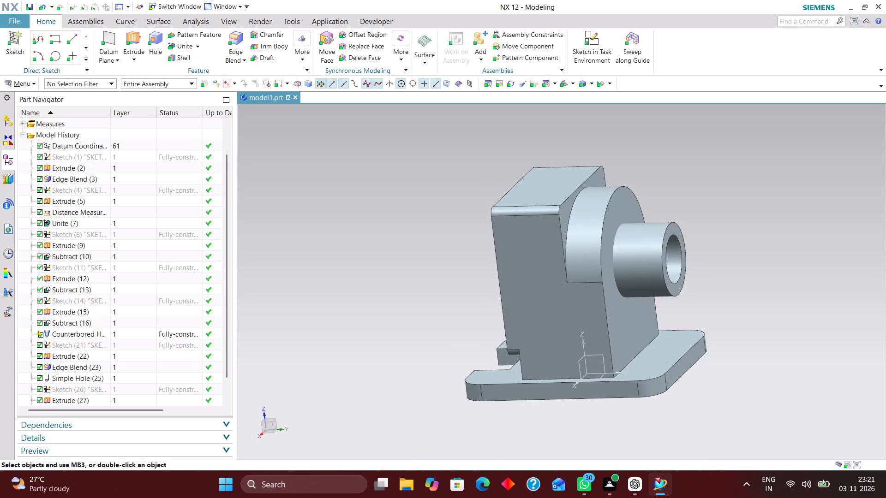
pyautogui.scroll(-3, 35, 344)
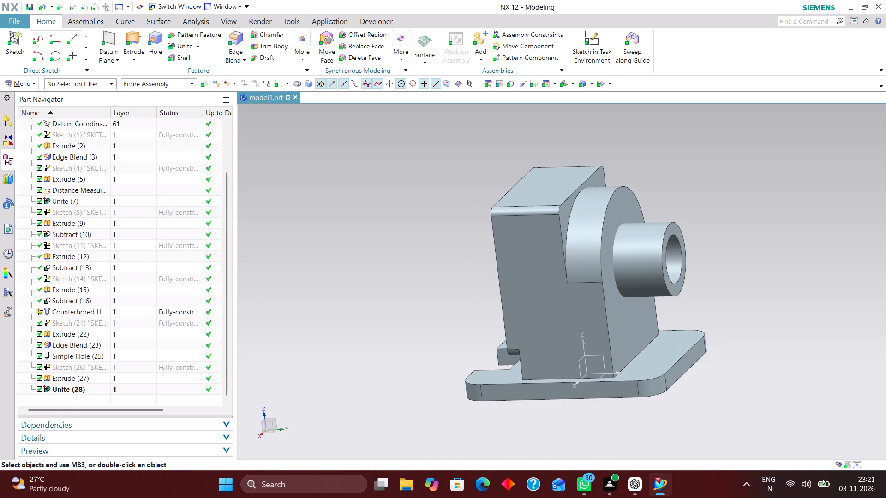
pyautogui.click(101, 322)
pyautogui.click(100, 332)
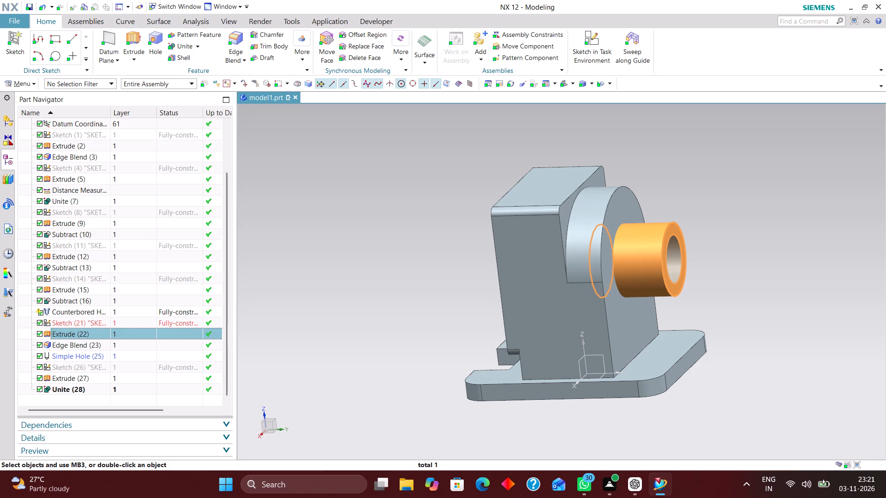
pyautogui.keyDown('ctrl'); pyautogui.click(111, 320); pyautogui.keyUp('ctrl')
pyautogui.moveTo(96, 320); pyautogui.dragTo(99, 387)
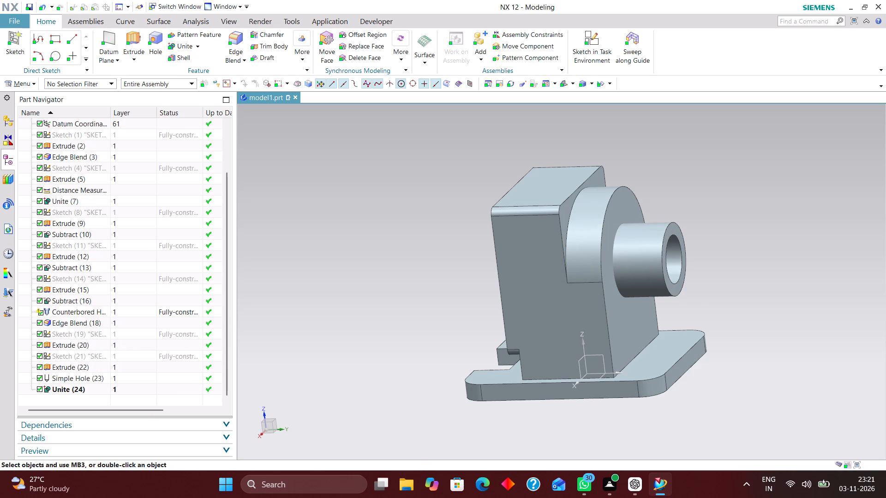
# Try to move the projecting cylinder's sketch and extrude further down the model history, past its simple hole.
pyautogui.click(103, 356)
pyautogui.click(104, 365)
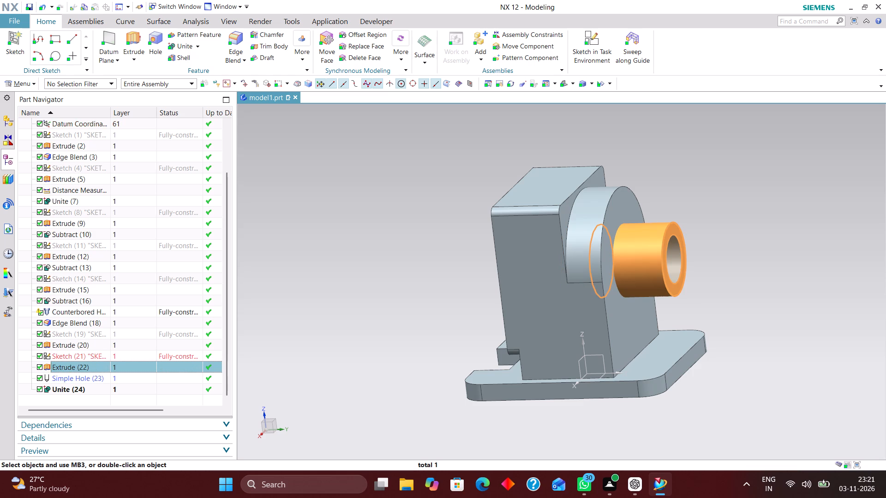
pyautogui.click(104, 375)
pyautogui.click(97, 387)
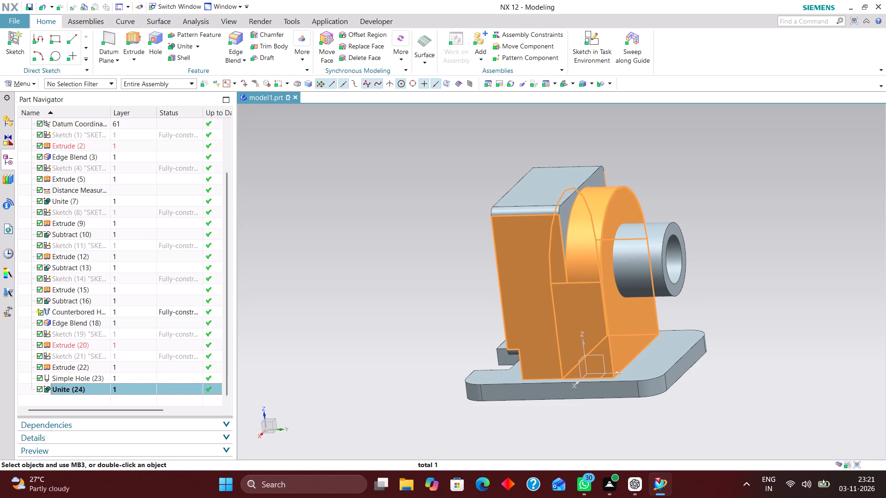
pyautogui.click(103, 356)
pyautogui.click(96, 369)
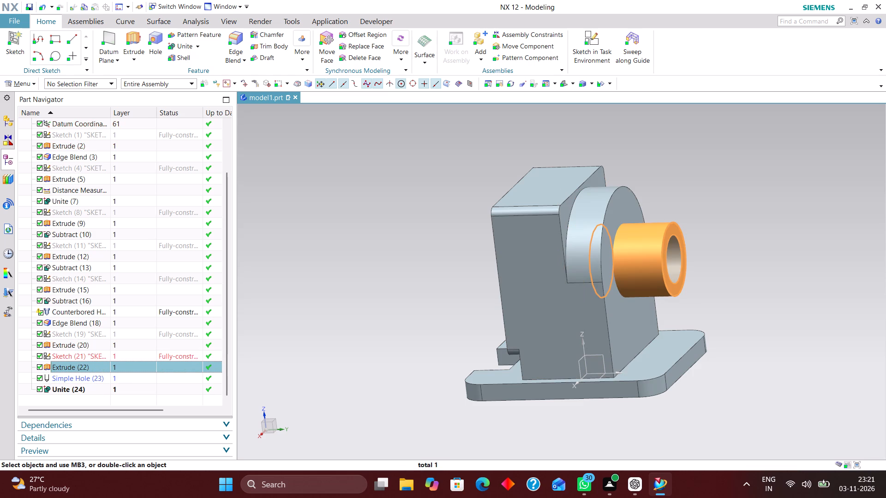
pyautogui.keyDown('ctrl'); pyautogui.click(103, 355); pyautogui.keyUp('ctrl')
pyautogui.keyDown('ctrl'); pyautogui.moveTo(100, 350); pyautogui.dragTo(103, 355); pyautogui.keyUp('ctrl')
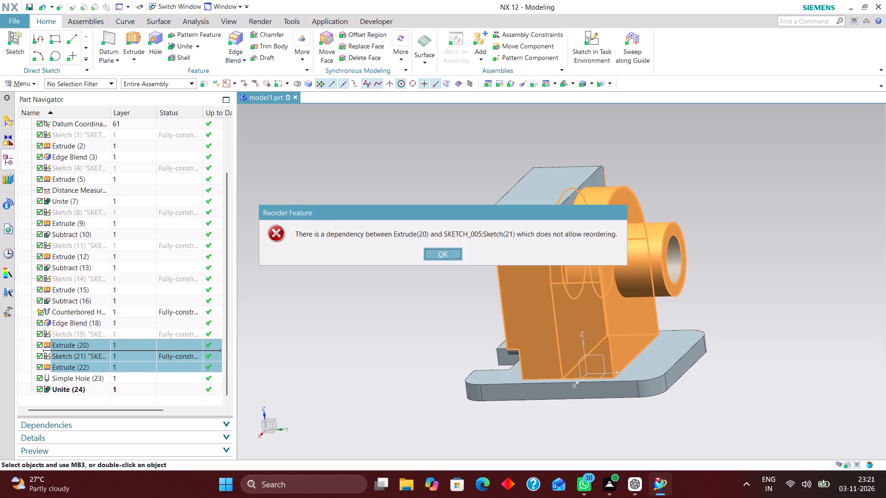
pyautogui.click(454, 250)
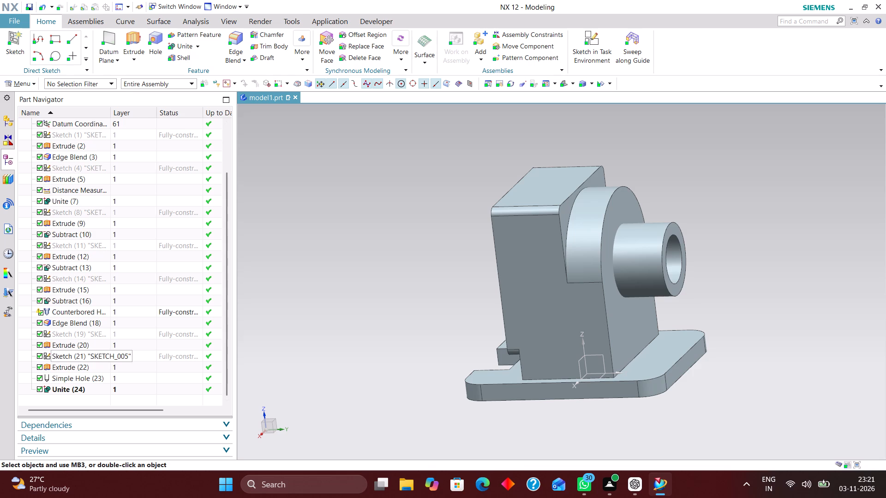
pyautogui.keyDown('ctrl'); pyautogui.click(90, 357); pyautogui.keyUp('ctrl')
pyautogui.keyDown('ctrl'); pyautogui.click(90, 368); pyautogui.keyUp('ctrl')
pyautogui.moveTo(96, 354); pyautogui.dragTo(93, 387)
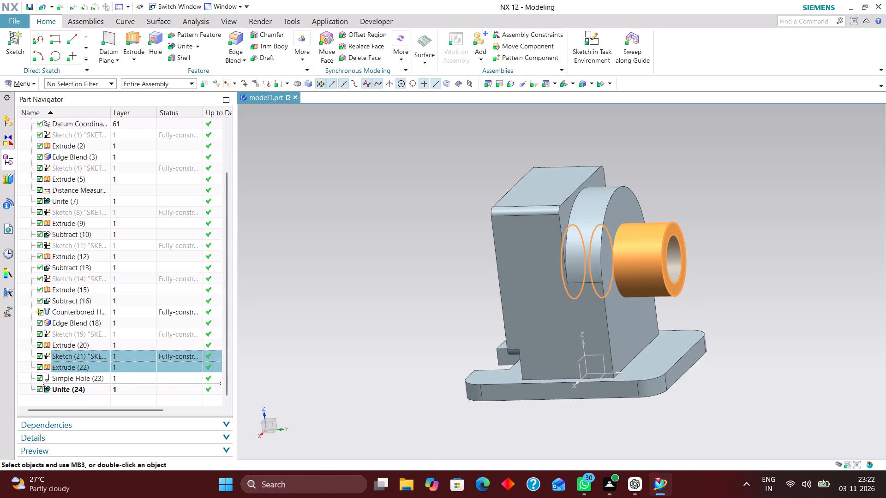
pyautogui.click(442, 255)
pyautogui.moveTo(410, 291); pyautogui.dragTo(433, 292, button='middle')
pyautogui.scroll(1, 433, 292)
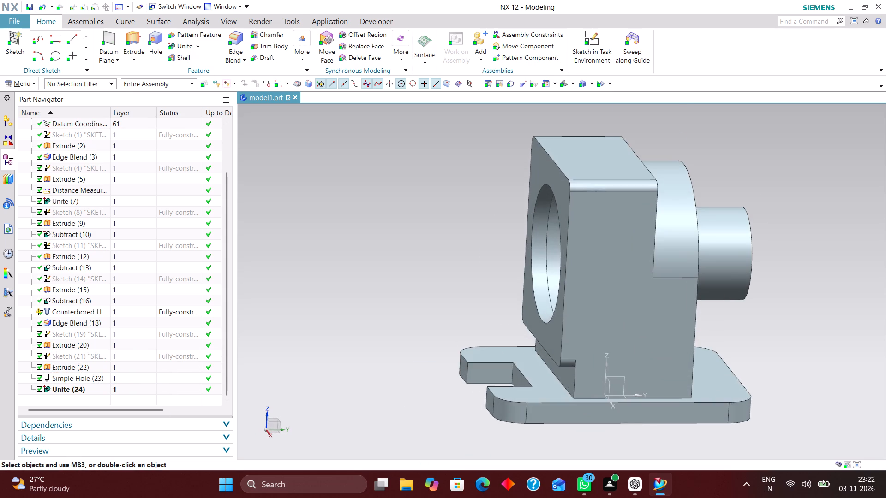
# Unite the mount's main body with the projecting cylinder body using the Unite command.
pyautogui.scroll(3, 700, 286)
pyautogui.scroll(-3, 407, 302)
pyautogui.moveTo(580, 319); pyautogui.dragTo(545, 355, button='middle')
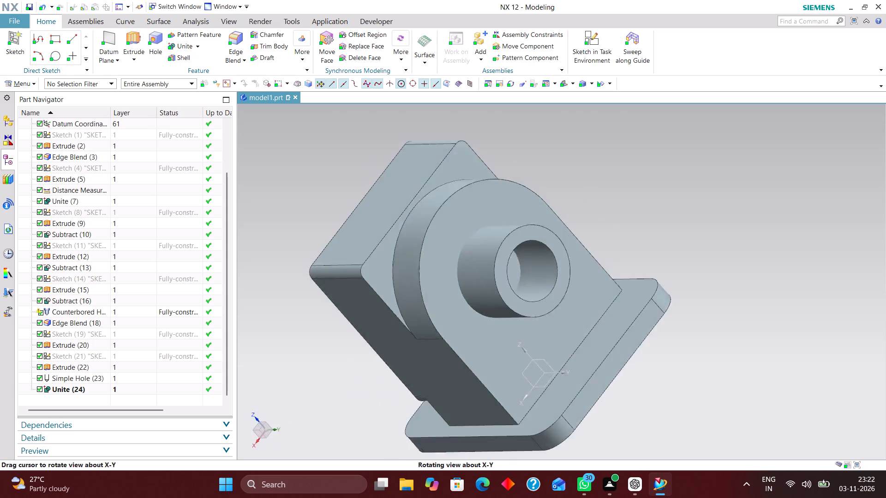
pyautogui.moveTo(545, 355); pyautogui.dragTo(566, 341, button='middle')
pyautogui.scroll(1, 566, 335)
pyautogui.click(188, 47)
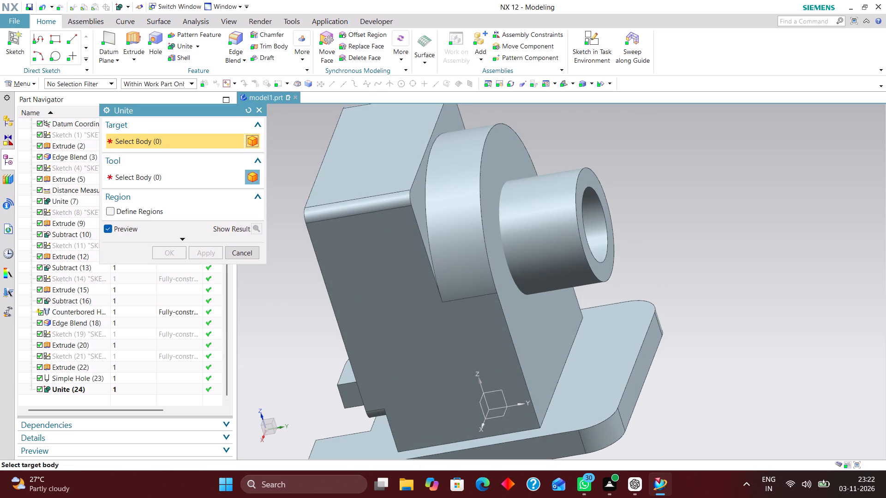
pyautogui.click(389, 261)
pyautogui.click(534, 249)
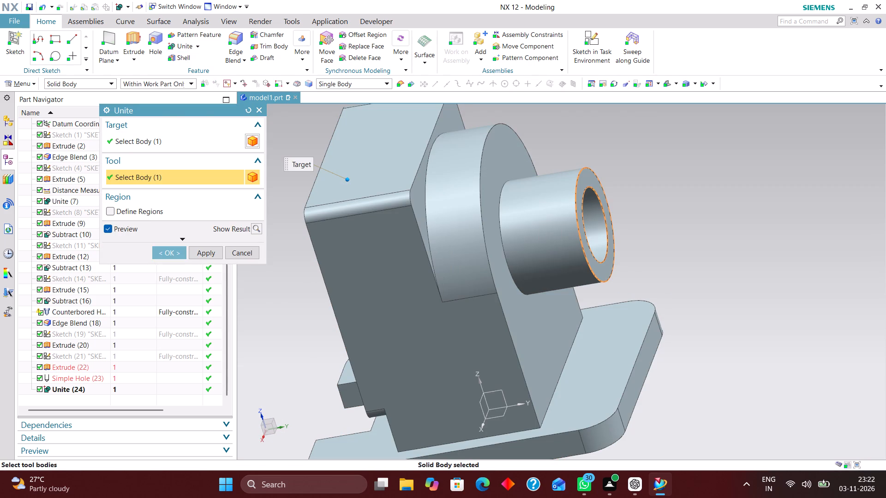
pyautogui.click(174, 254)
# Examine the united bearing mount from the front, side and back.
pyautogui.click(563, 86)
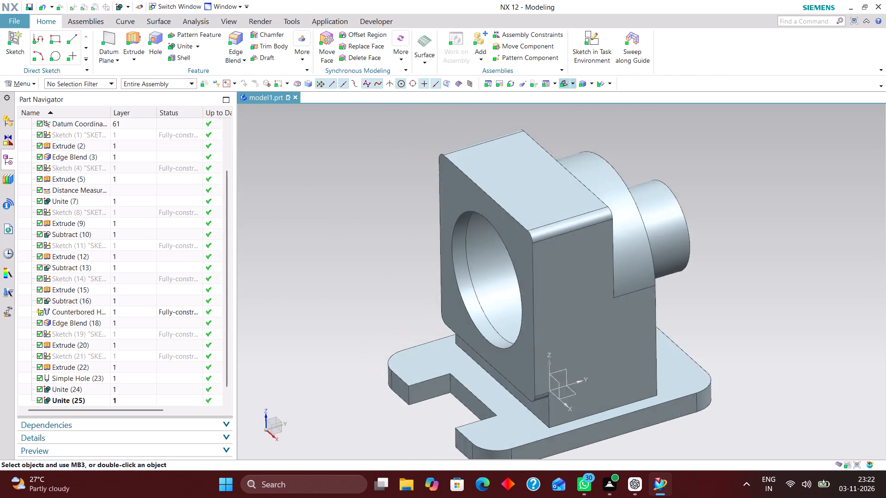
pyautogui.scroll(1, 741, 317)
pyautogui.scroll(-2, 504, 332)
pyautogui.scroll(1, 663, 314)
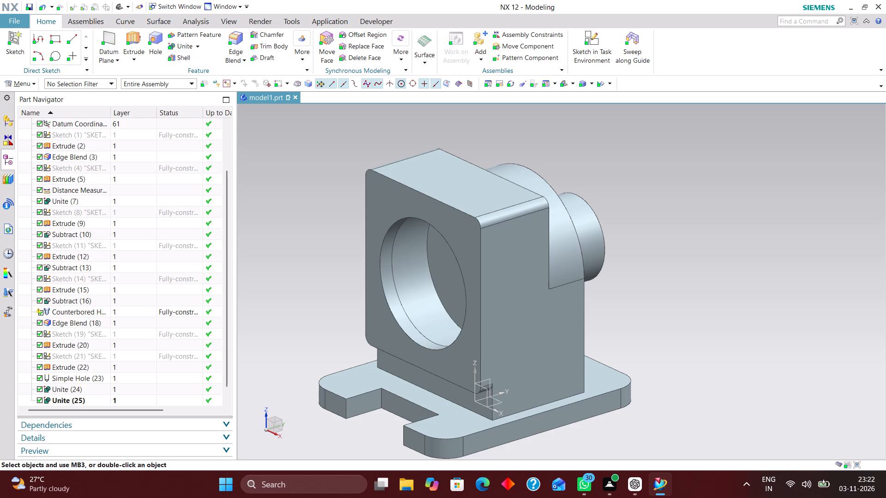
pyautogui.moveTo(675, 295); pyautogui.dragTo(641, 297, button='middle')
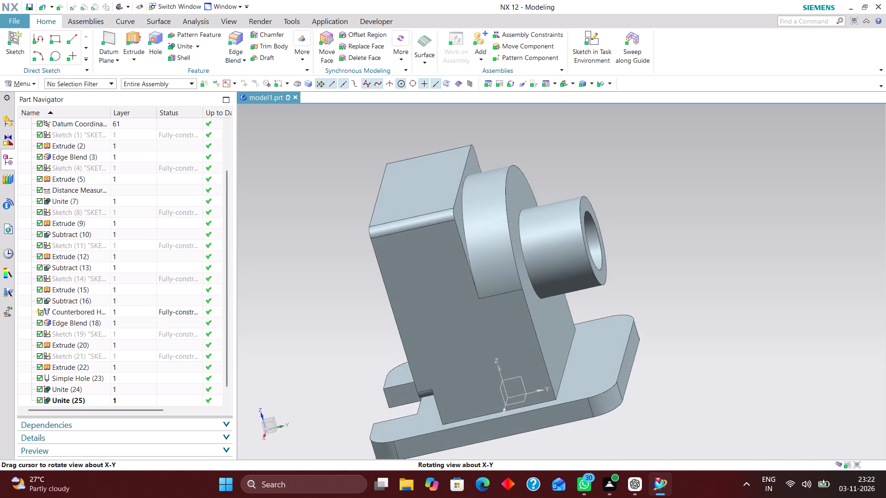
pyautogui.moveTo(641, 297); pyautogui.dragTo(647, 291, button='middle')
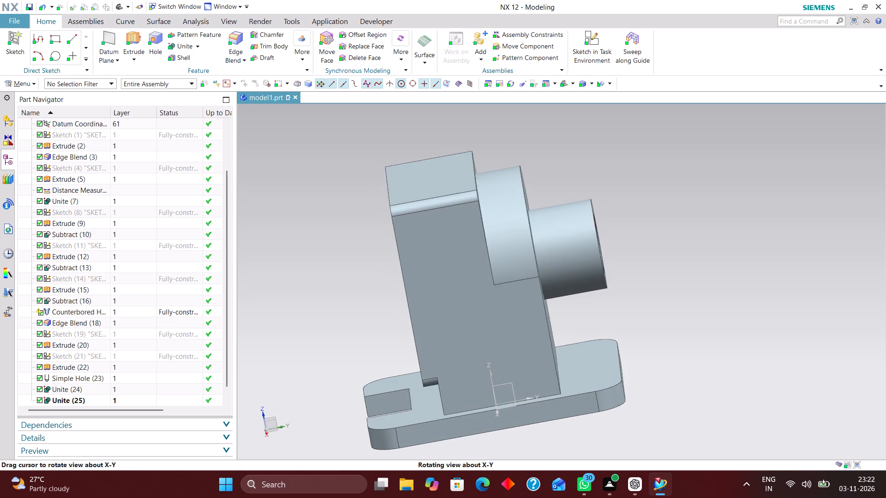
pyautogui.moveTo(647, 291); pyautogui.dragTo(647, 292, button='middle')
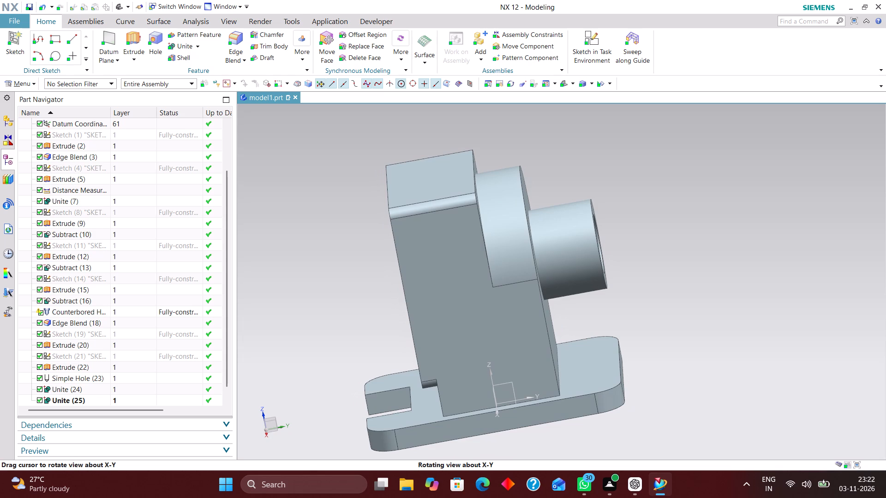
pyautogui.moveTo(647, 292); pyautogui.dragTo(650, 292, button='middle')
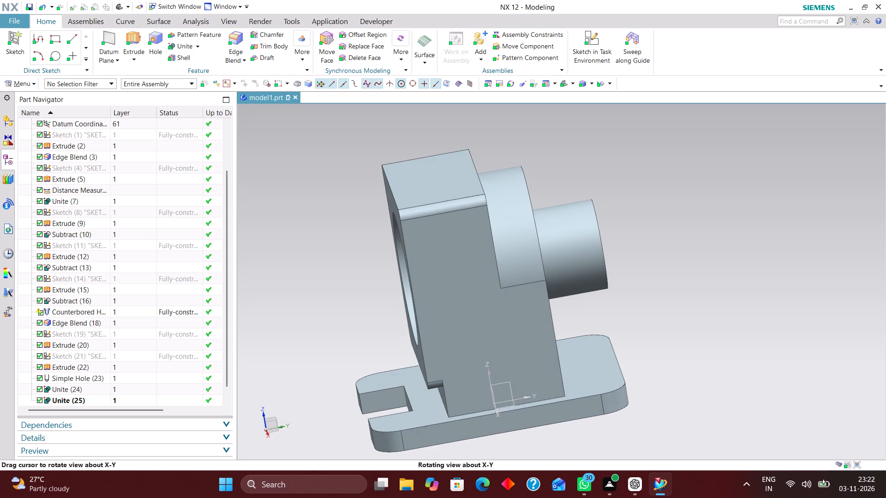
pyautogui.moveTo(650, 292); pyautogui.dragTo(650, 293, button='middle')
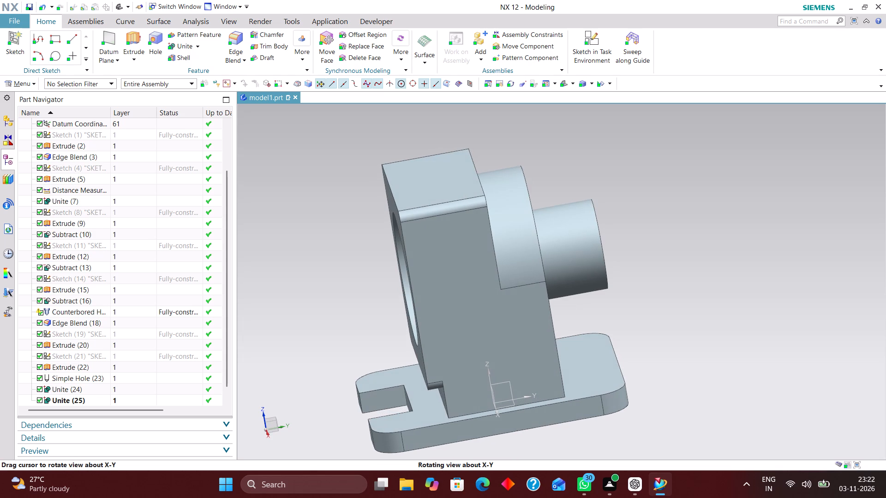
pyautogui.moveTo(650, 293); pyautogui.dragTo(663, 296, button='middle')
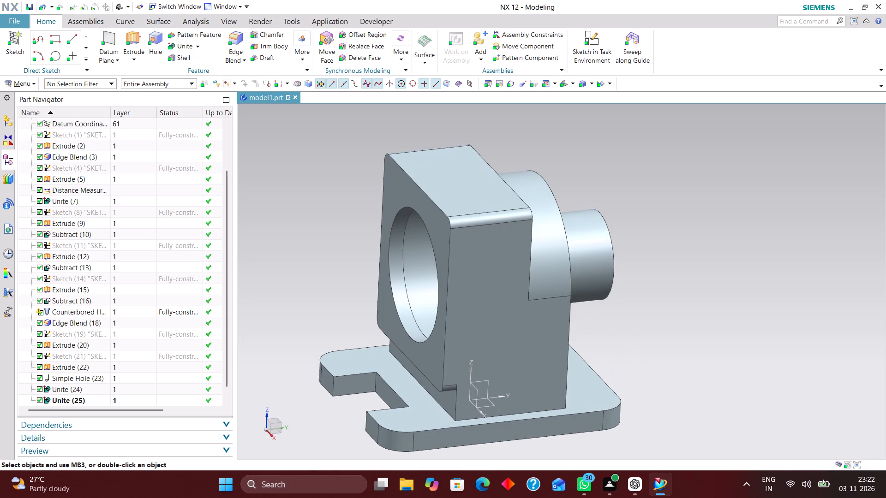
# Measure the upright's thickness between its front and back faces with Simple Distance.
pyautogui.click(192, 20)
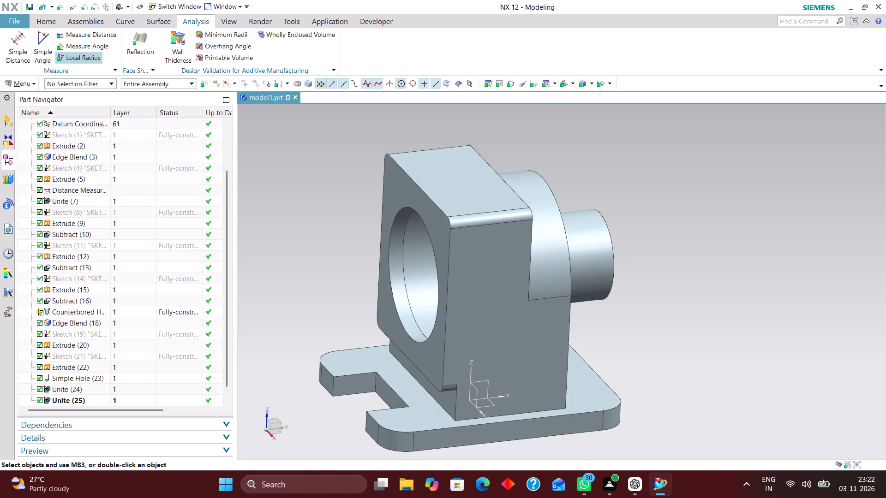
pyautogui.click(17, 47)
pyautogui.click(441, 220)
pyautogui.moveTo(513, 245); pyautogui.dragTo(511, 245, button='middle')
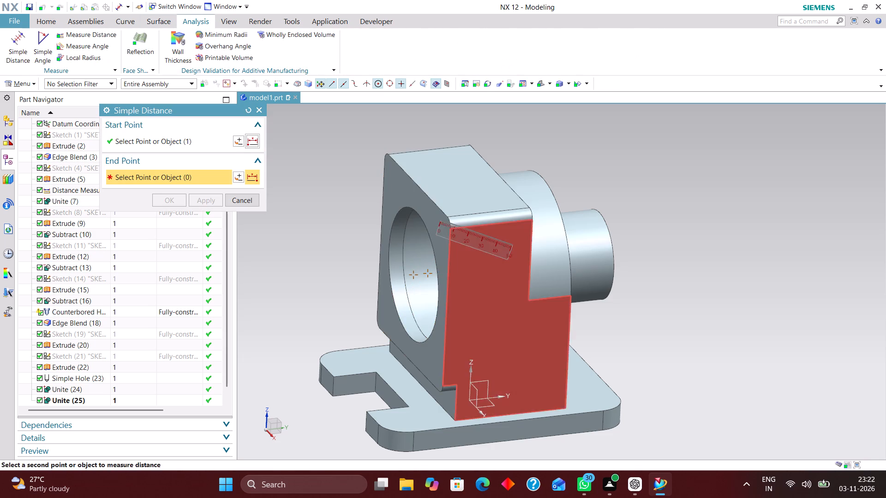
pyautogui.moveTo(511, 245); pyautogui.dragTo(475, 247, button='middle')
pyautogui.click(439, 215)
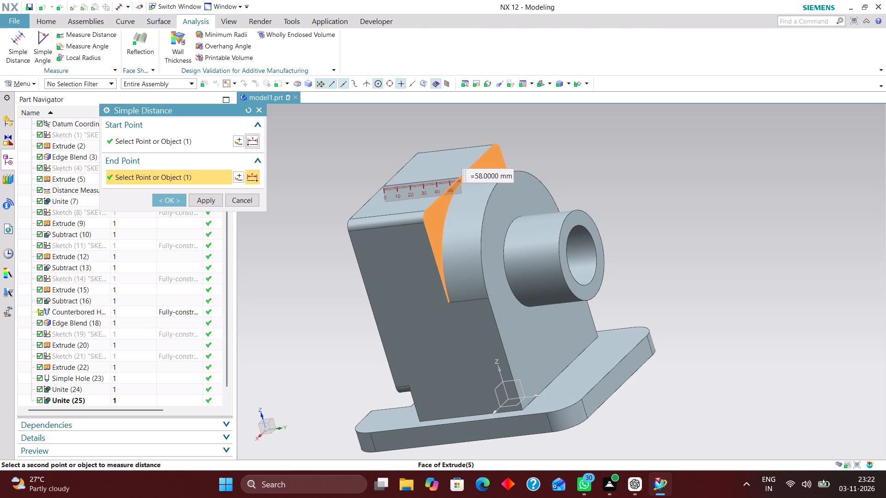
pyautogui.click(250, 201)
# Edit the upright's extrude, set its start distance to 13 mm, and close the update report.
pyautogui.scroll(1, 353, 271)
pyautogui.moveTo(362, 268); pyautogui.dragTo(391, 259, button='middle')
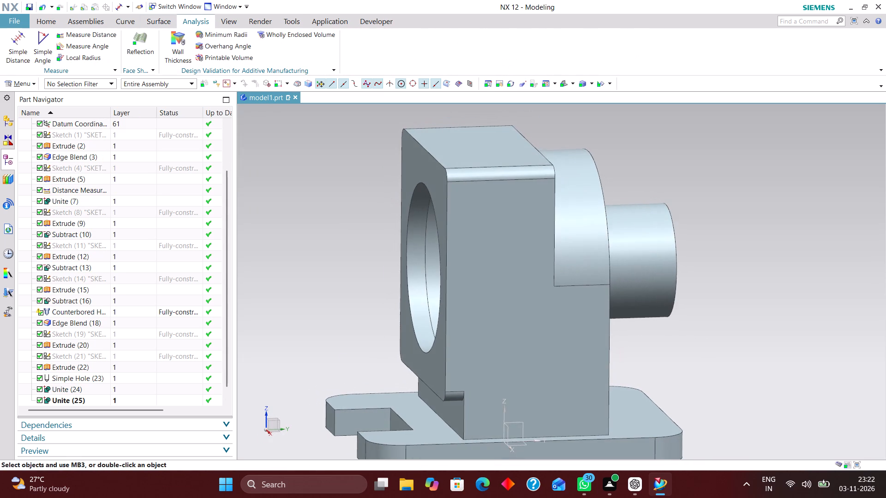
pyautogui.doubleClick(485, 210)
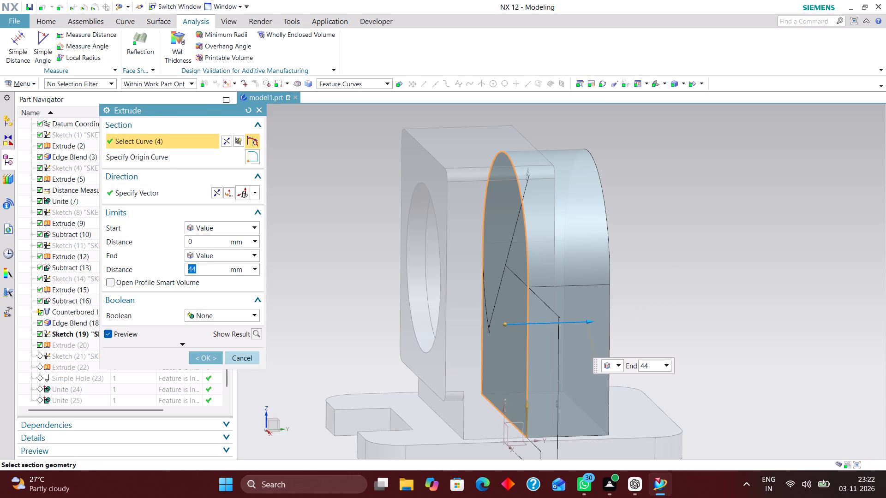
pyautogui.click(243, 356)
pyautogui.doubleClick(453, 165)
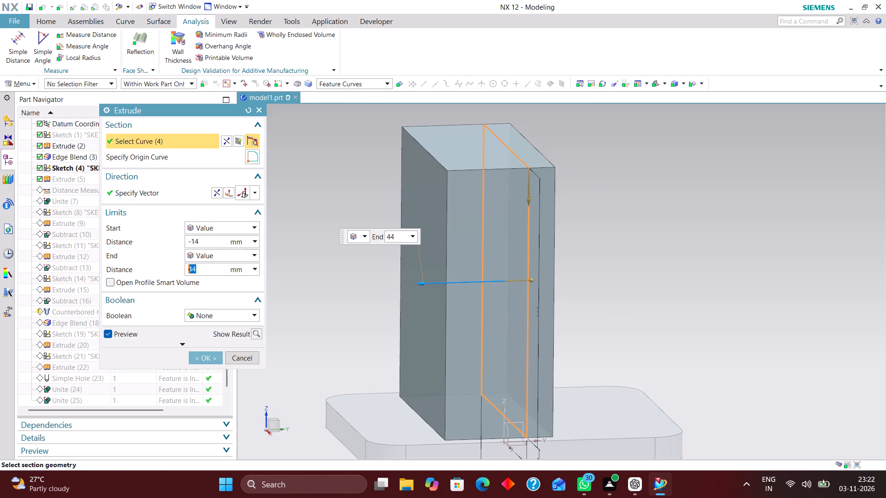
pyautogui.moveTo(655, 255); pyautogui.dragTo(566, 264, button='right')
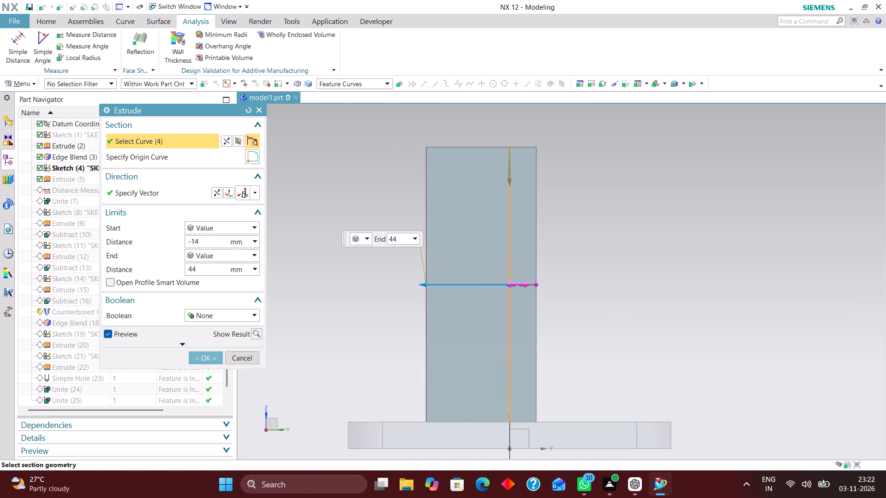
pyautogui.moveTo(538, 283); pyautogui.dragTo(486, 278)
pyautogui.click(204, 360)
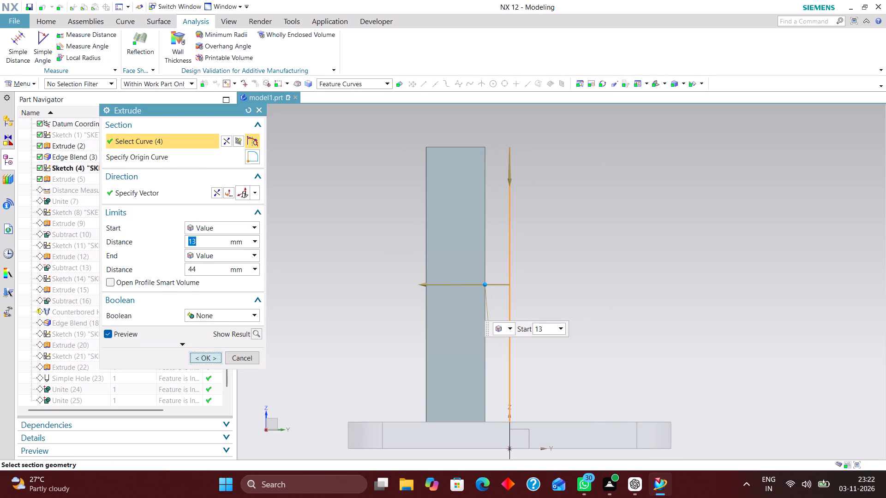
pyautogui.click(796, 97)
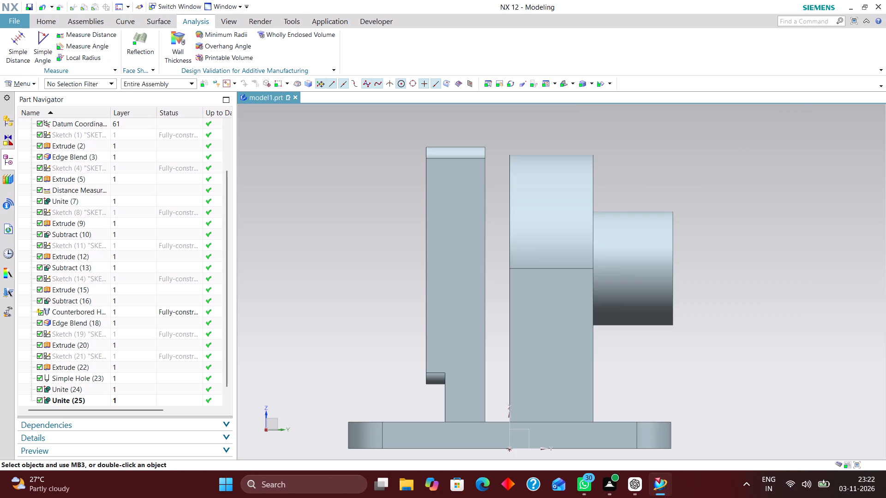
# Edit the round-topped block's extrude, extending its start distance to -13 mm toward the upright.
pyautogui.doubleClick(557, 223)
pyautogui.moveTo(506, 331); pyautogui.dragTo(481, 327)
pyautogui.click(204, 356)
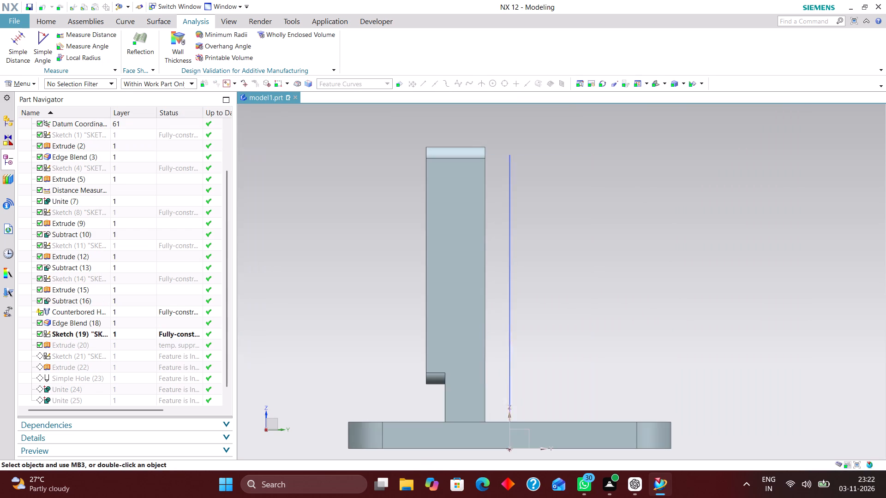
# Measure the upright's thickness again between its front and back faces with Simple Distance.
pyautogui.moveTo(350, 304); pyautogui.dragTo(384, 310, button='middle')
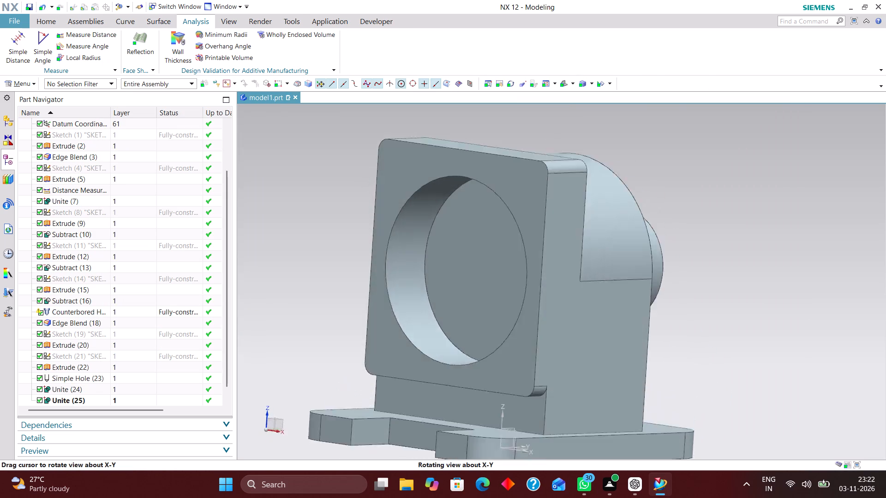
pyautogui.moveTo(384, 310); pyautogui.dragTo(366, 325, button='middle')
pyautogui.moveTo(371, 325); pyautogui.dragTo(389, 297, button='middle')
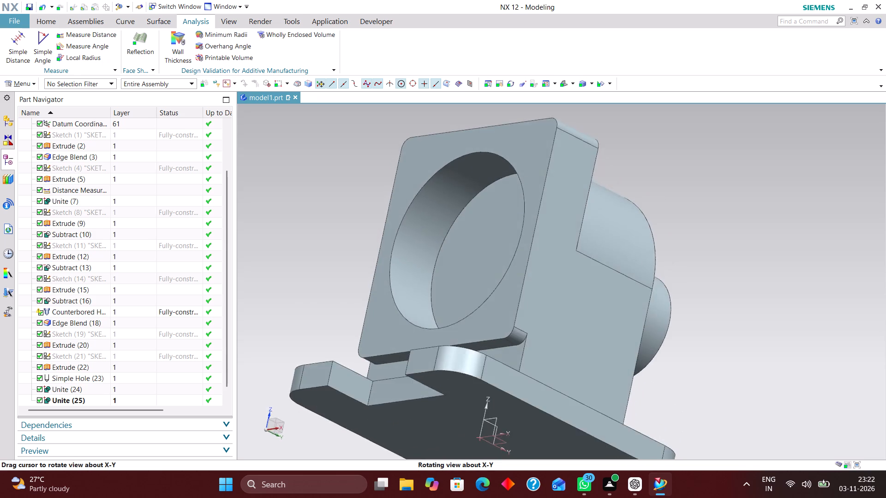
pyautogui.moveTo(389, 297); pyautogui.dragTo(368, 320, button='middle')
pyautogui.click(48, 20)
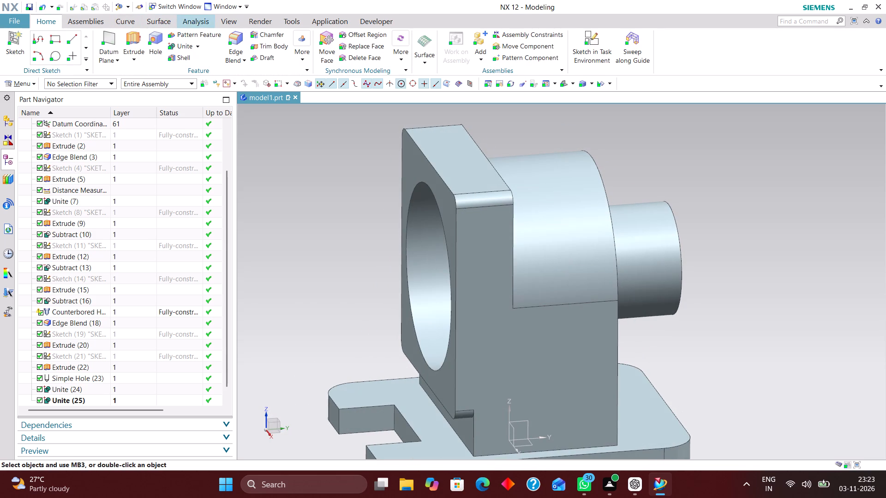
pyautogui.click(200, 21)
pyautogui.click(20, 46)
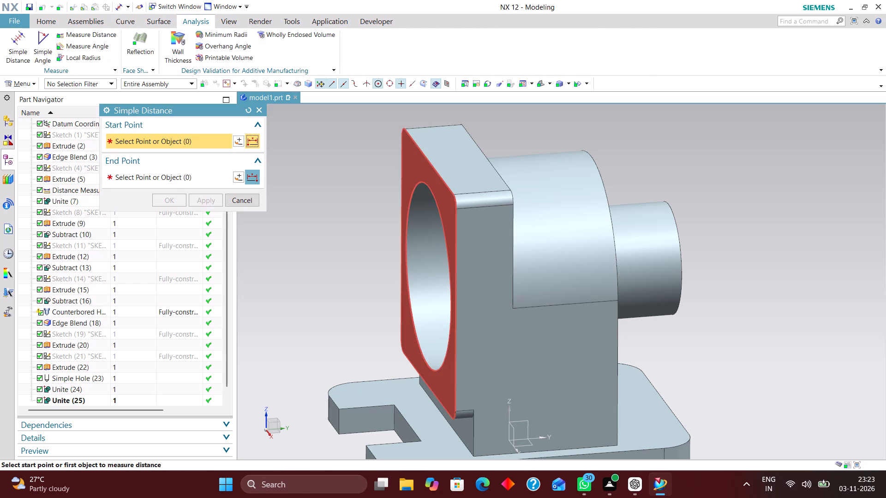
pyautogui.click(449, 201)
pyautogui.scroll(1, 498, 208)
pyautogui.moveTo(496, 208); pyautogui.dragTo(453, 206, button='middle')
pyautogui.click(386, 201)
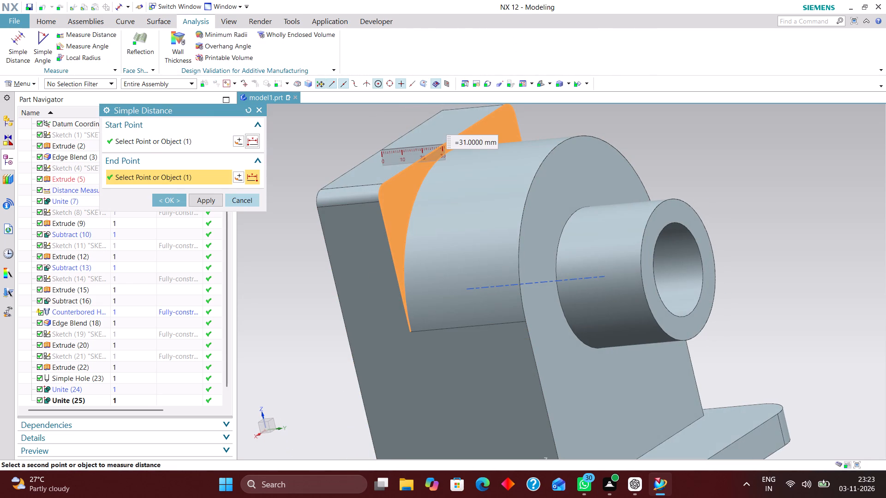
pyautogui.click(251, 203)
# Edit the upright's extrude, set its start distance to 12 mm, and close the update report.
pyautogui.doubleClick(366, 203)
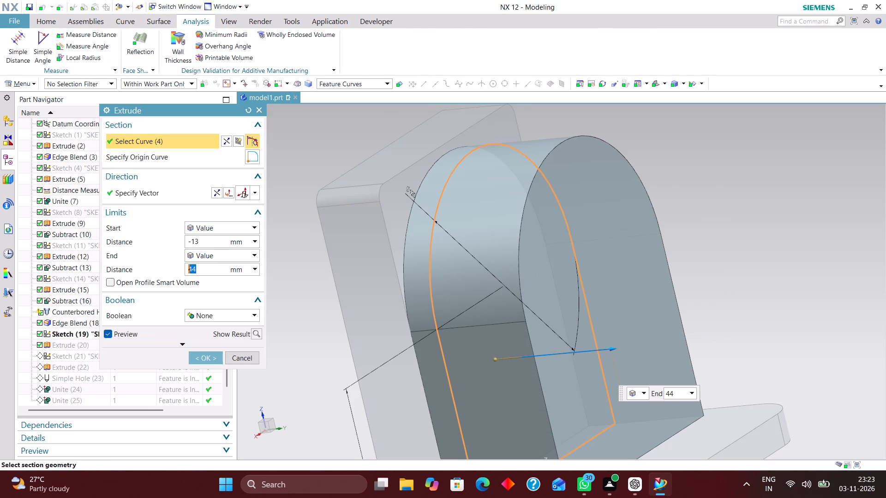
pyautogui.click(258, 110)
pyautogui.doubleClick(404, 152)
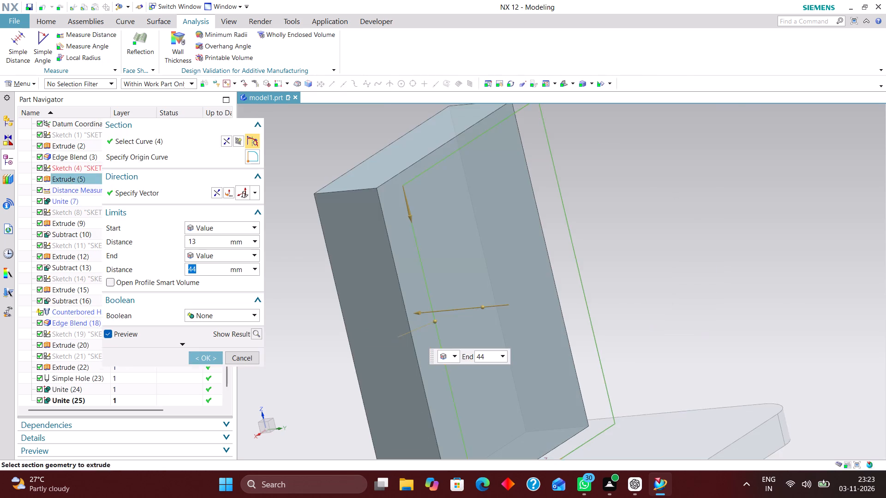
pyautogui.moveTo(735, 223); pyautogui.dragTo(652, 226, button='right')
pyautogui.scroll(-1, 475, 212)
pyautogui.scroll(2, 484, 285)
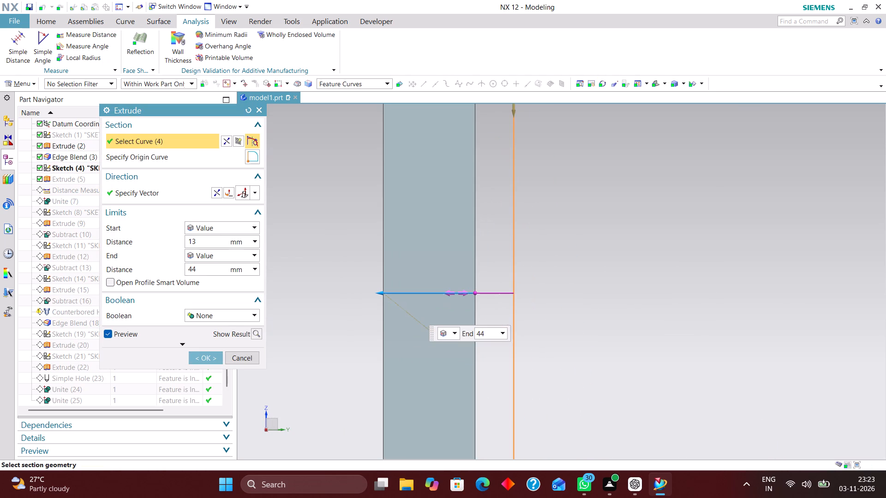
pyautogui.click(474, 293)
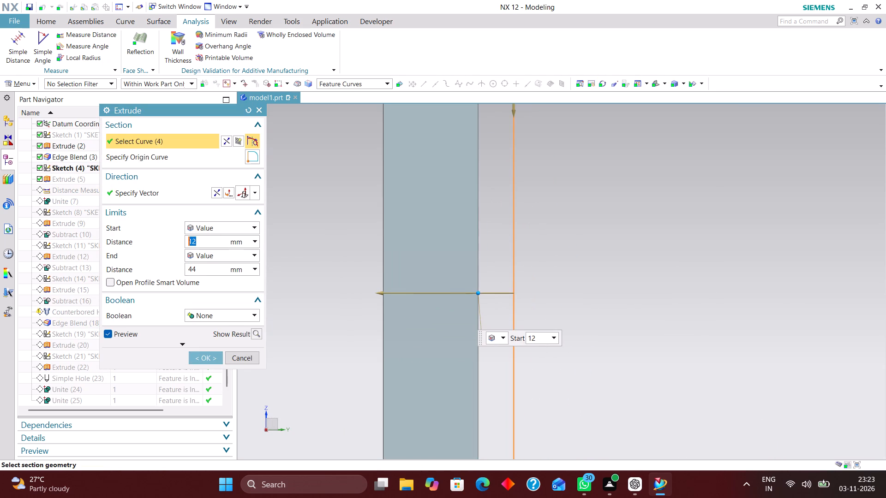
pyautogui.click(205, 355)
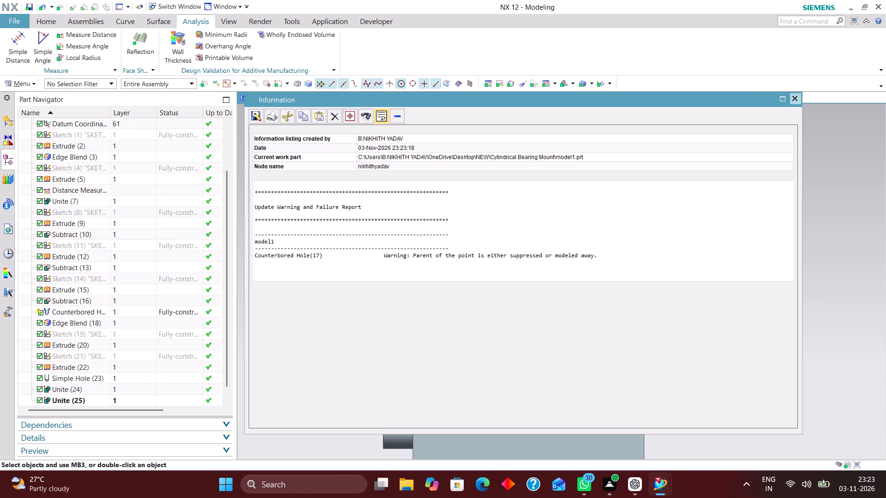
pyautogui.click(797, 97)
# Examine the junction between the upright and the round-topped block from several angles.
pyautogui.scroll(-5, 157, 295)
pyautogui.scroll(4, 18, 270)
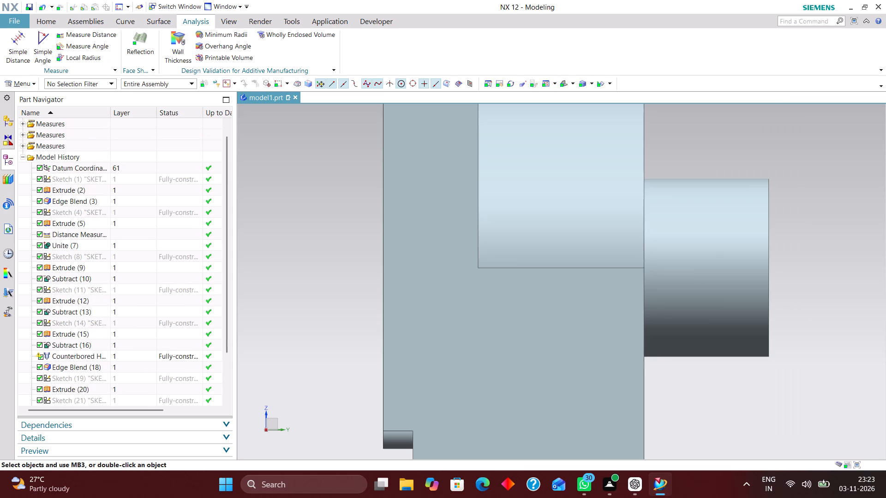
pyautogui.scroll(2, 134, 268)
pyautogui.scroll(-4, 542, 264)
pyautogui.moveTo(598, 210); pyautogui.dragTo(622, 225, button='middle')
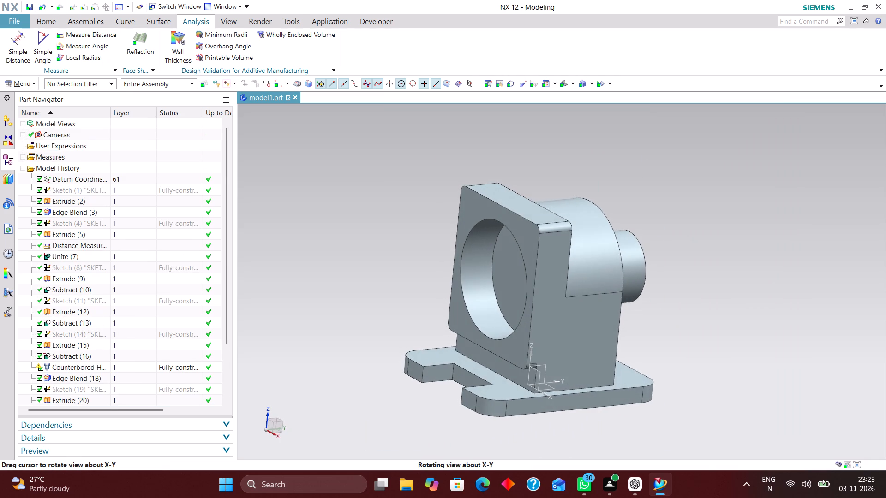
pyautogui.moveTo(622, 225); pyautogui.dragTo(622, 225, button='middle')
pyautogui.scroll(-4, 86, 294)
pyautogui.scroll(2, 97, 300)
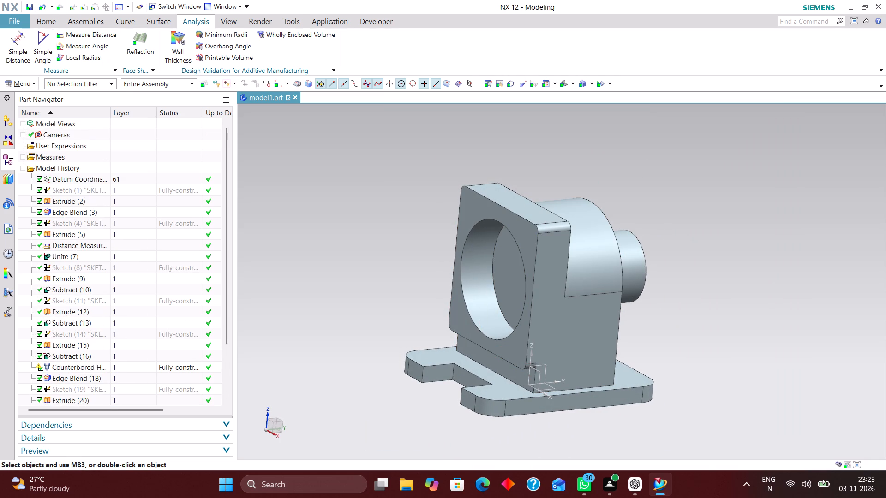
pyautogui.click(48, 21)
pyautogui.scroll(2, 561, 250)
pyautogui.moveTo(576, 237); pyautogui.dragTo(563, 241, button='middle')
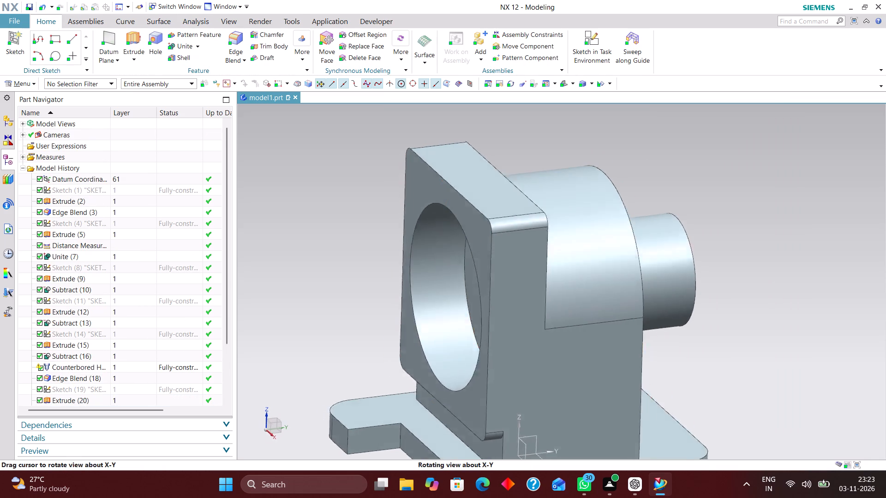
# Examine how the upright, round-topped block and base line up from above, the side and below.
pyautogui.moveTo(563, 241); pyautogui.dragTo(561, 239, button='middle')
pyautogui.scroll(1, 563, 239)
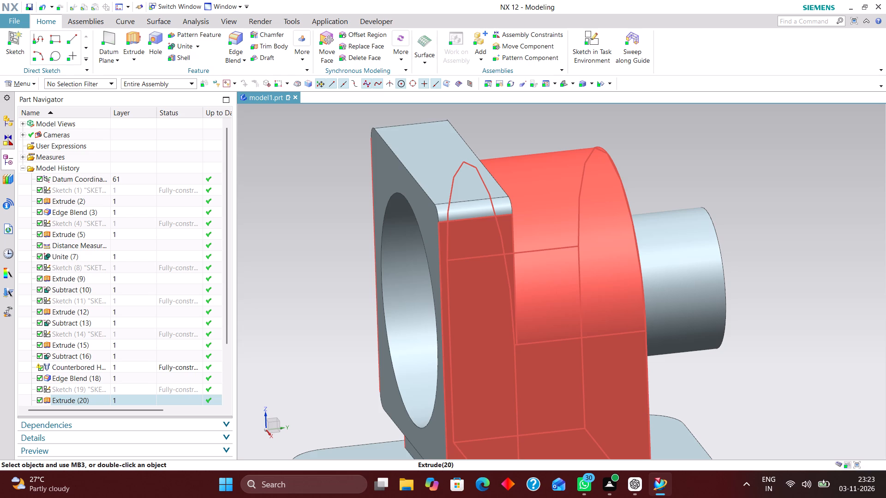
pyautogui.scroll(-4, 494, 207)
pyautogui.moveTo(578, 212); pyautogui.dragTo(585, 258, button='middle')
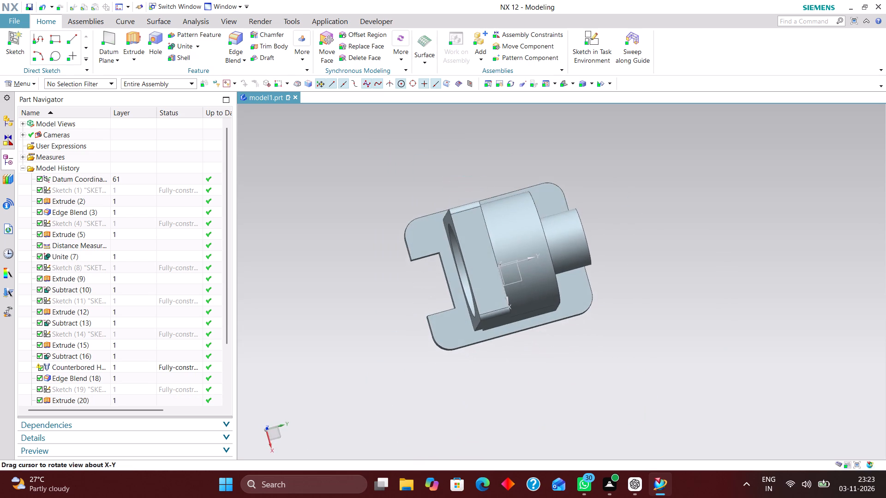
pyautogui.moveTo(681, 239); pyautogui.dragTo(556, 242, button='right')
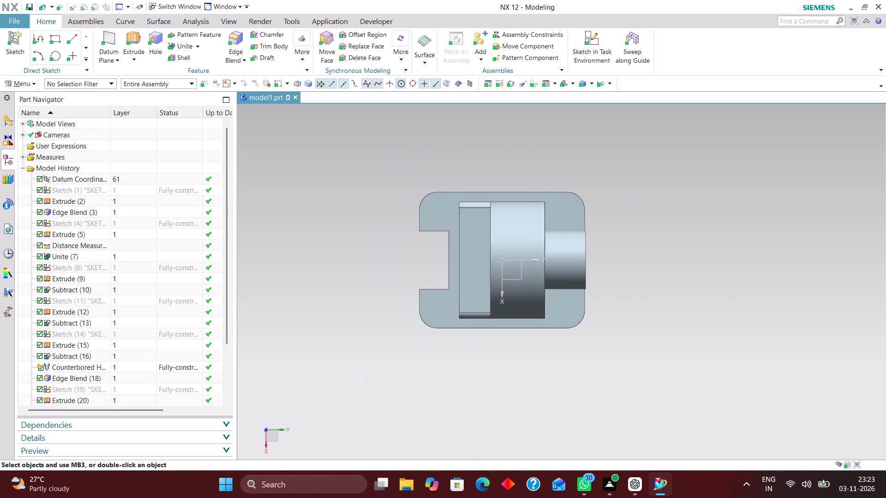
pyautogui.moveTo(654, 322); pyautogui.dragTo(663, 293, button='middle')
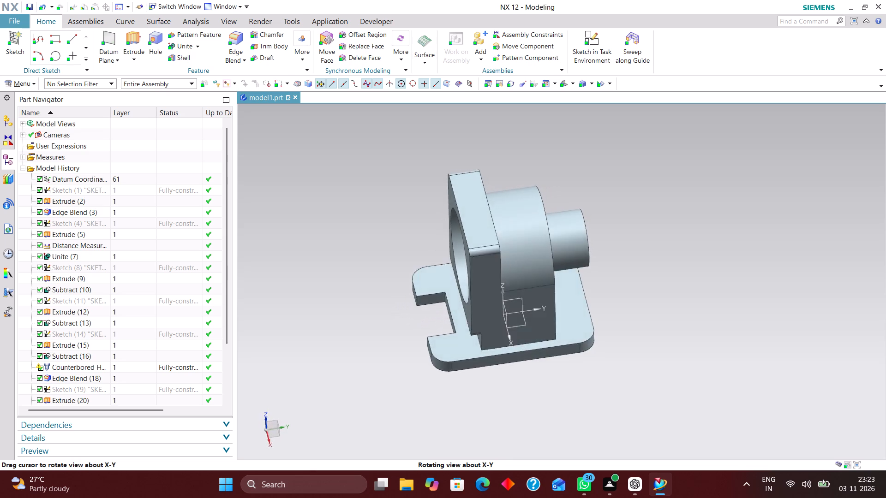
pyautogui.moveTo(663, 293); pyautogui.dragTo(661, 340, button='middle')
pyautogui.scroll(1, 666, 335)
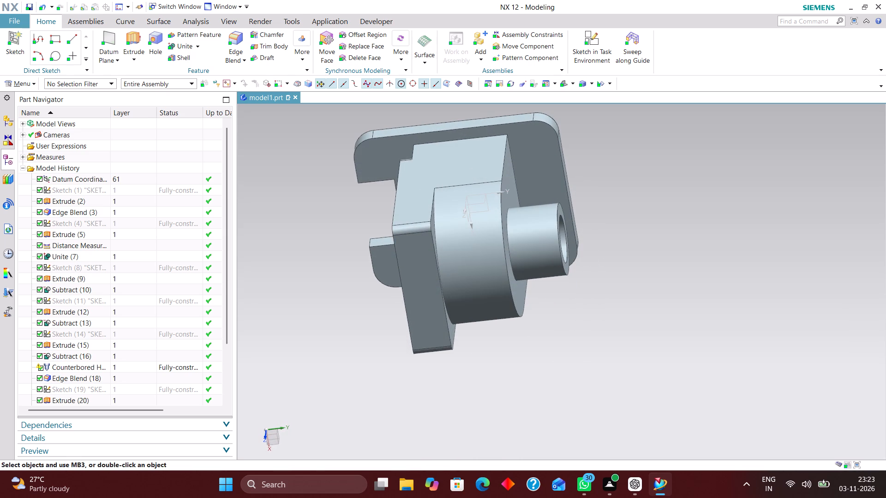
pyautogui.moveTo(665, 314); pyautogui.dragTo(660, 294, button='middle')
pyautogui.moveTo(677, 294); pyautogui.dragTo(556, 291, button='right')
pyautogui.moveTo(520, 323); pyautogui.dragTo(531, 285, button='middle')
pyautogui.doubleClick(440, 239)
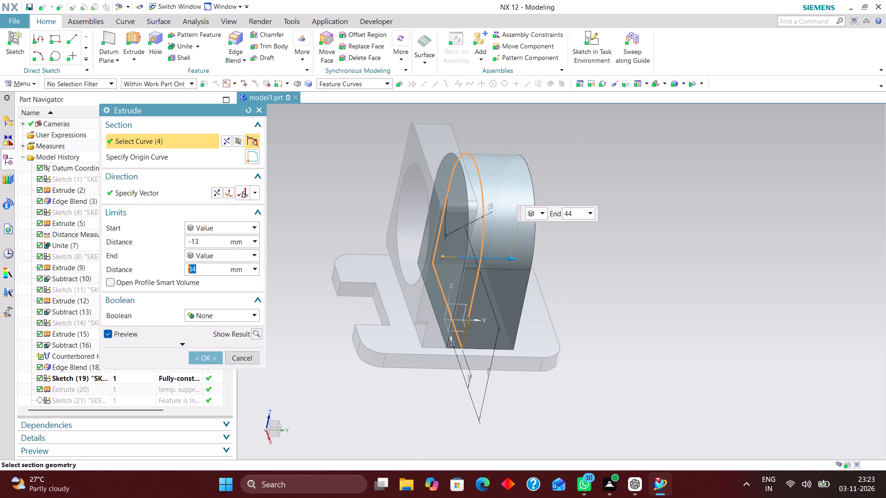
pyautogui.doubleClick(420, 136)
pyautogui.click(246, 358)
# Edit the upright's extrude, extend its end distance to 52 mm, and close the update report.
pyautogui.doubleClick(436, 168)
pyautogui.moveTo(666, 217); pyautogui.dragTo(576, 220, button='right')
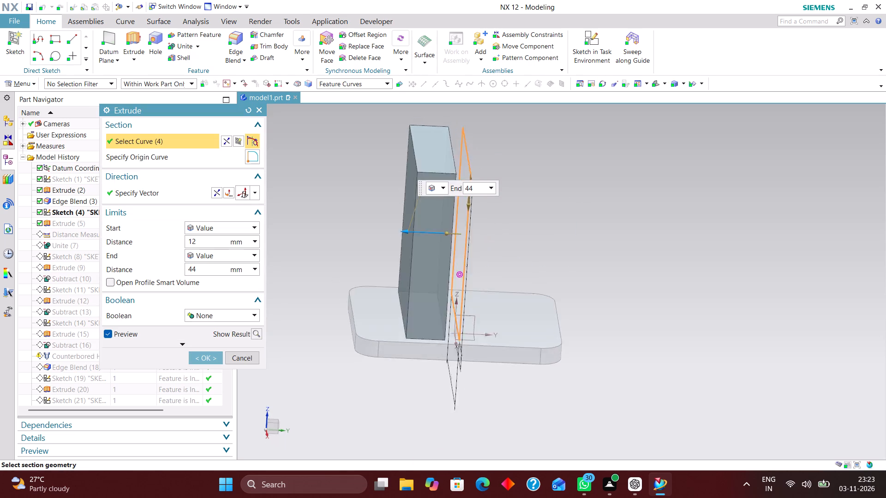
pyautogui.scroll(3, 402, 261)
pyautogui.moveTo(408, 217); pyautogui.dragTo(392, 213)
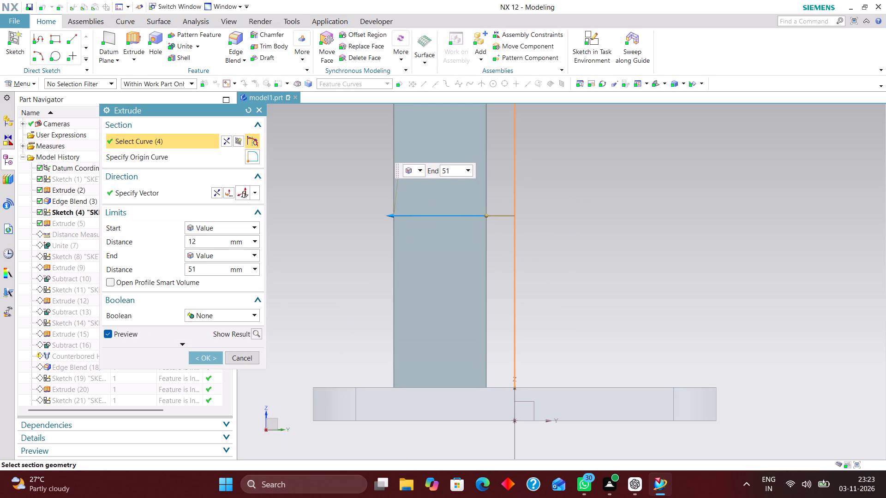
pyautogui.moveTo(392, 213); pyautogui.dragTo(390, 213)
pyautogui.click(202, 358)
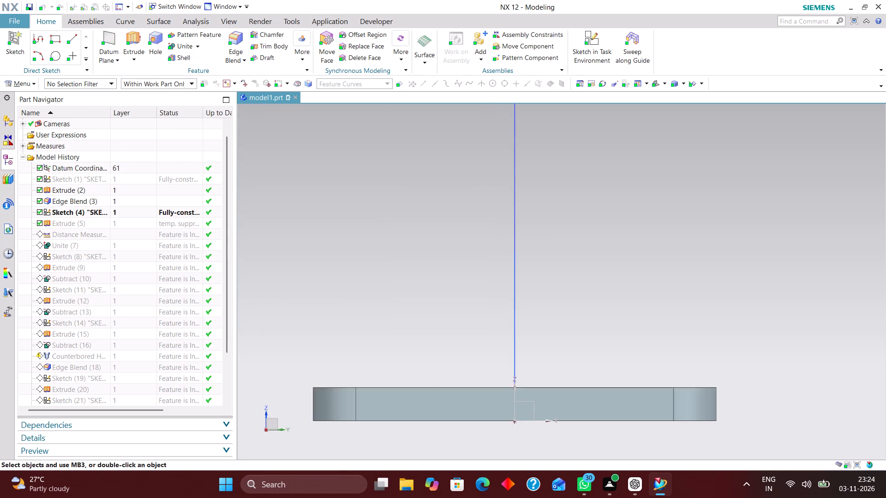
pyautogui.click(796, 100)
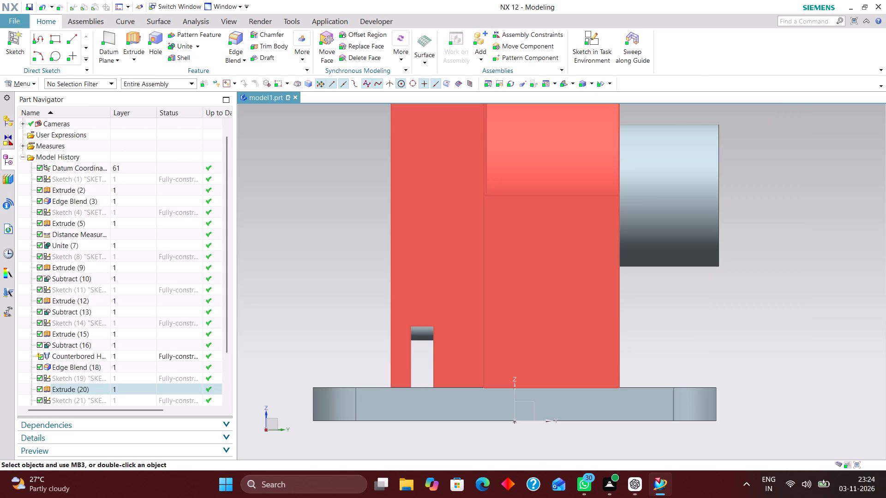
# Edit the sketch of the rectangular cut at the upright's foot, set its horizontal offset from the origin to 52 mm, and update the cut.
pyautogui.moveTo(578, 312); pyautogui.dragTo(578, 356, button='middle')
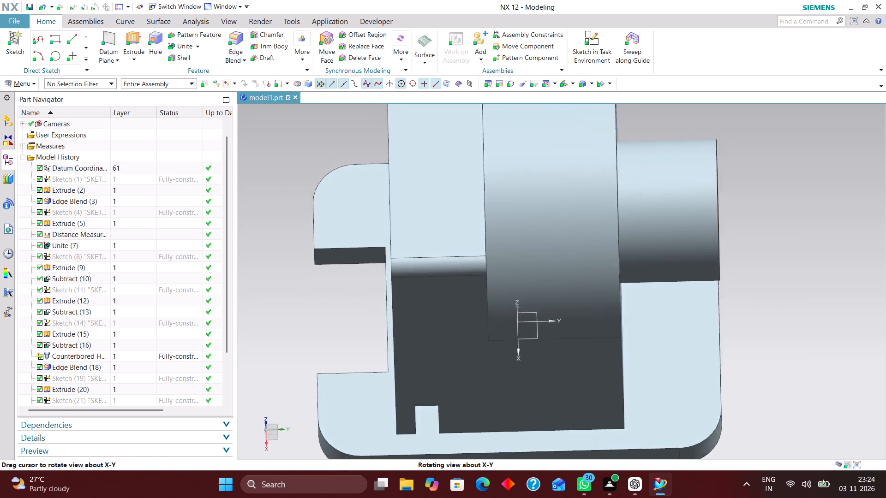
pyautogui.moveTo(578, 356); pyautogui.dragTo(579, 371, button='middle')
pyautogui.scroll(-2, 525, 310)
pyautogui.moveTo(691, 295); pyautogui.dragTo(578, 298, button='right')
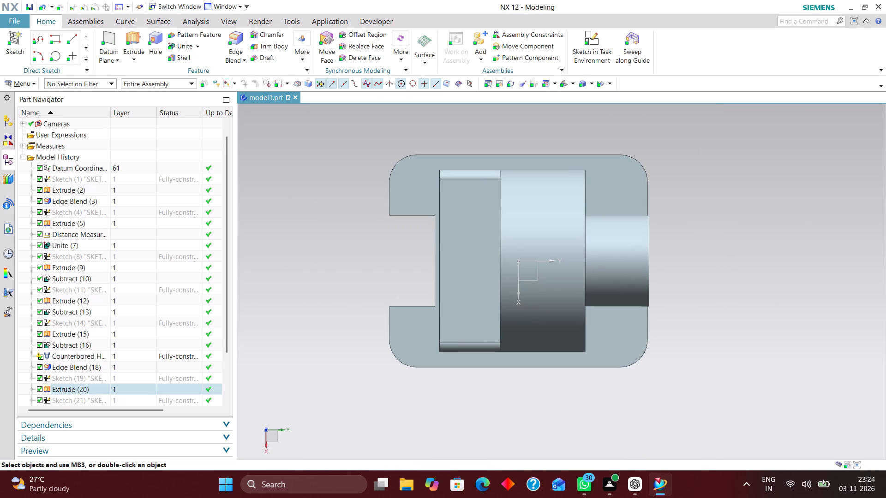
pyautogui.moveTo(517, 439); pyautogui.dragTo(515, 421, button='middle')
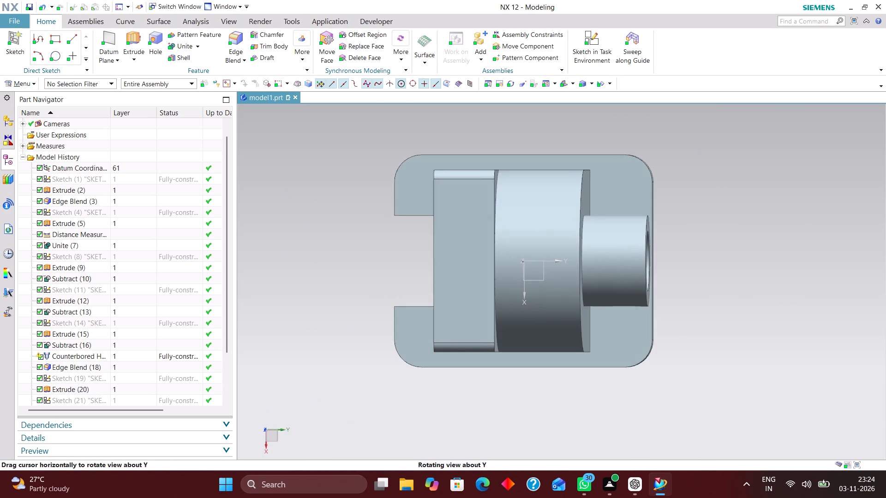
pyautogui.moveTo(515, 421); pyautogui.dragTo(516, 373, button='middle')
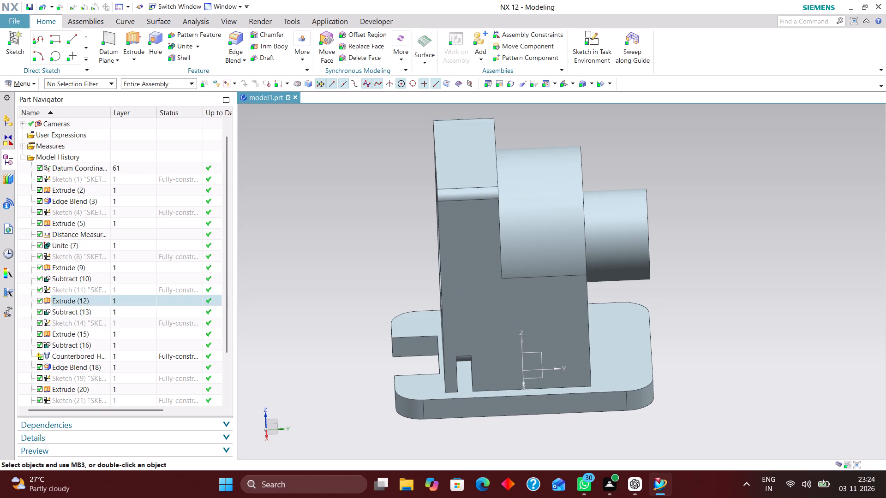
pyautogui.scroll(1, 471, 376)
pyautogui.moveTo(478, 372); pyautogui.dragTo(484, 360, button='middle')
pyautogui.doubleClick(479, 353)
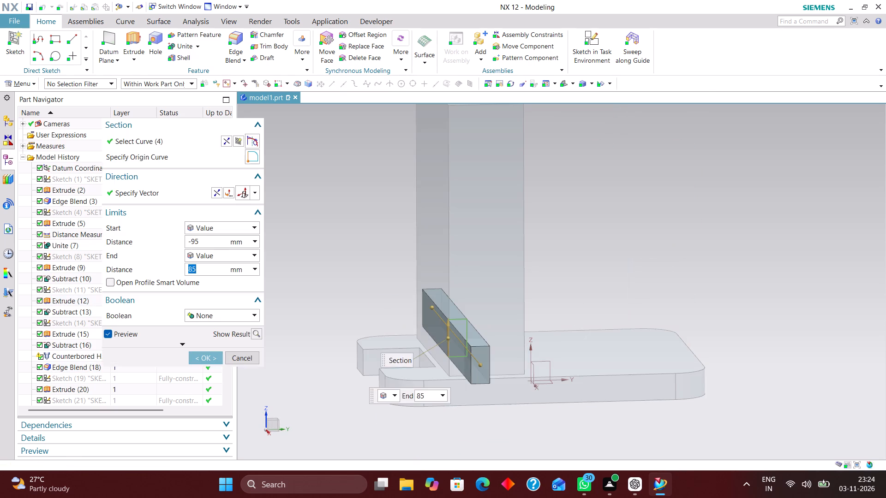
pyautogui.click(237, 142)
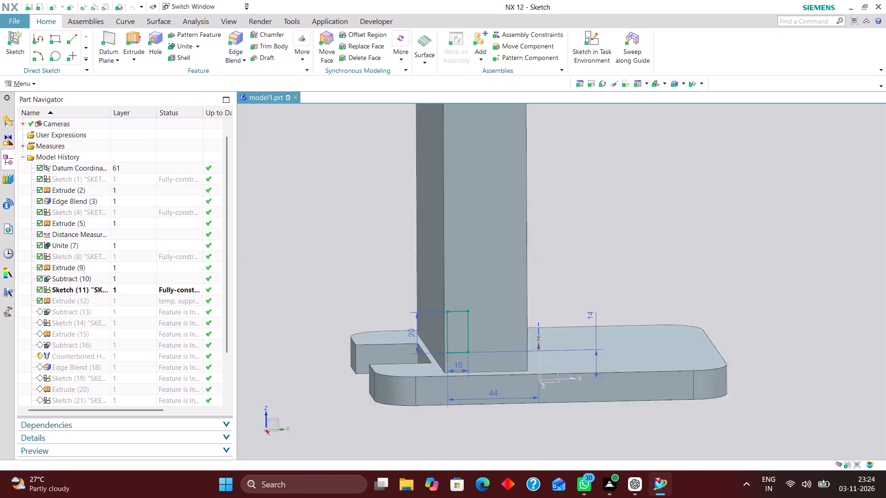
pyautogui.scroll(-1, 475, 323)
pyautogui.doubleClick(518, 370)
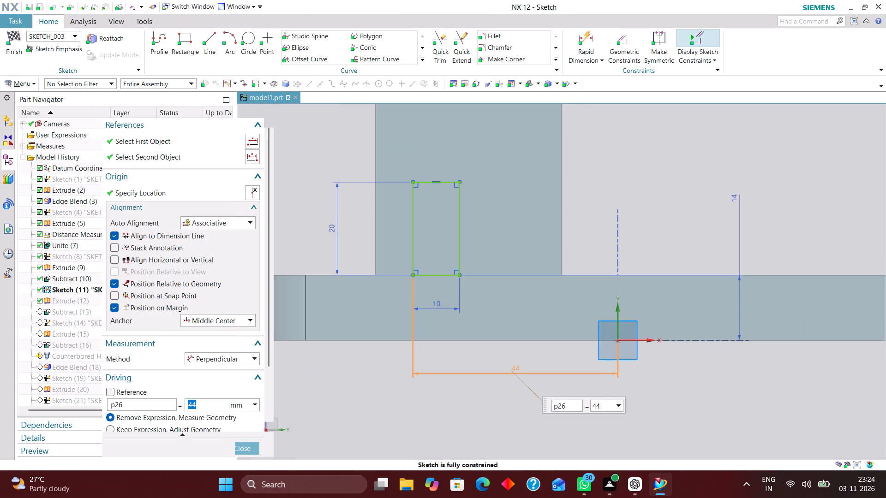
pyautogui.moveTo(604, 403); pyautogui.dragTo(530, 407)
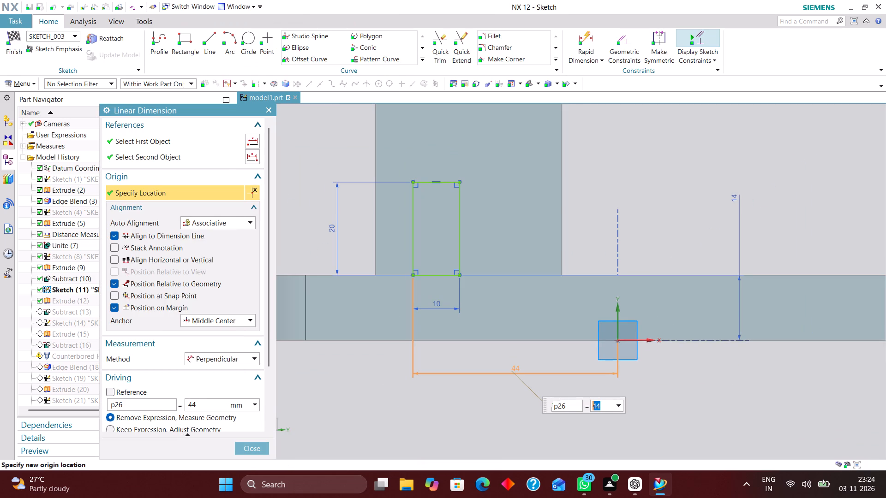
pyautogui.write('50')
pyautogui.press('Return')
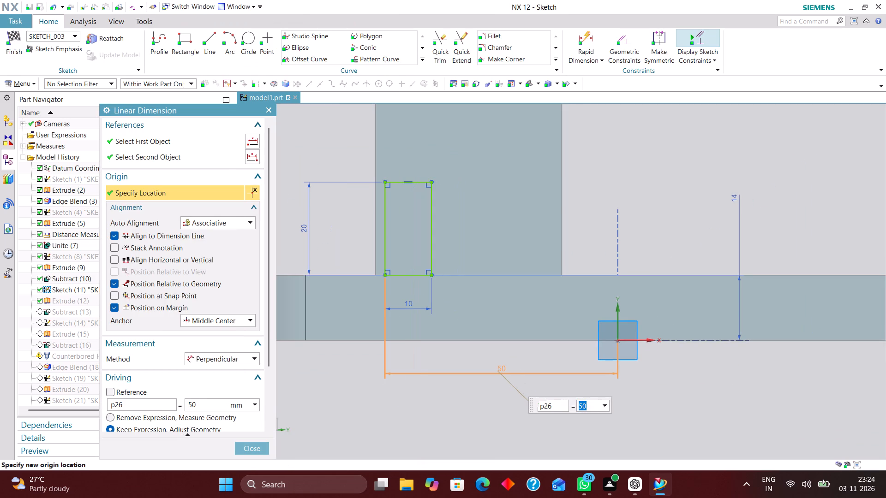
pyautogui.write('52')
pyautogui.press('Return')
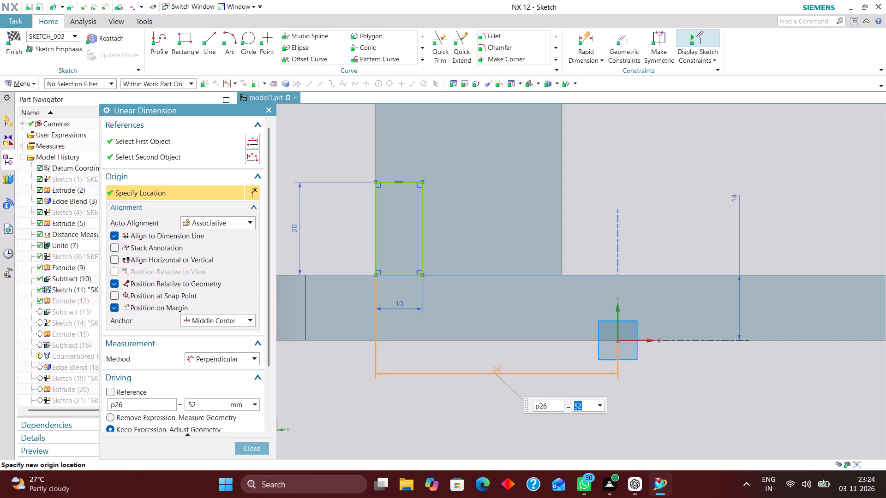
pyautogui.click(262, 453)
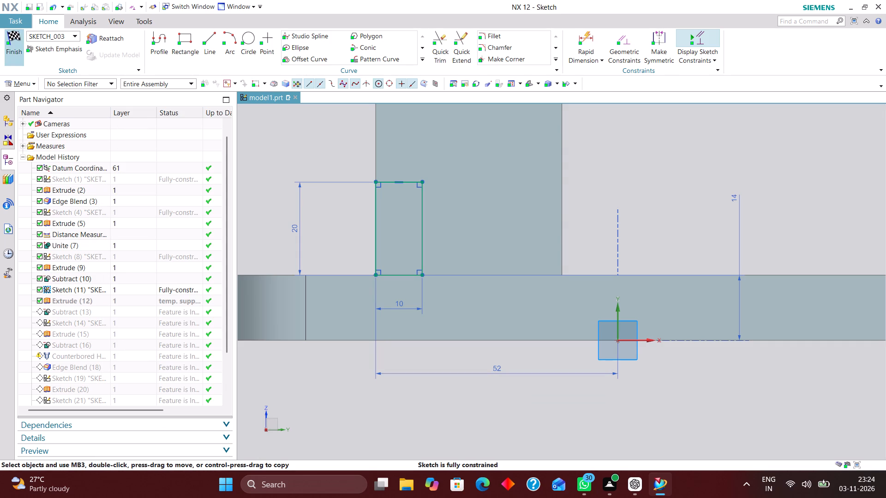
pyautogui.click(10, 31)
pyautogui.click(203, 361)
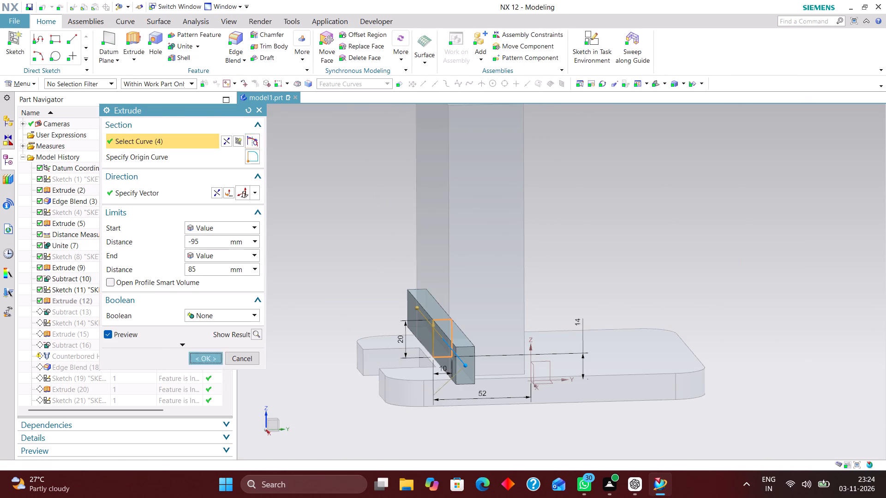
pyautogui.click(800, 97)
# Edit the upright's extrude, set its start distance to 20 mm, and close the update report.
pyautogui.scroll(-2, 533, 400)
pyautogui.scroll(2, 532, 326)
pyautogui.scroll(-2, 517, 380)
pyautogui.doubleClick(487, 219)
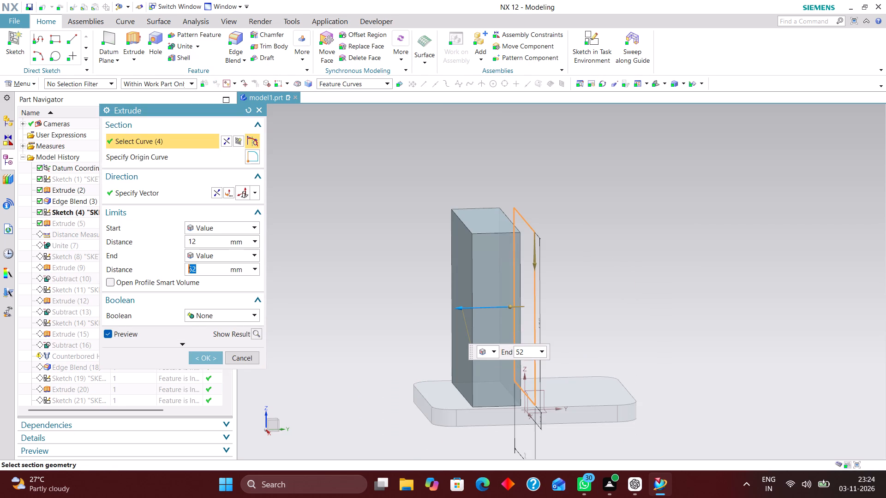
pyautogui.moveTo(673, 280); pyautogui.dragTo(609, 292, button='right')
pyautogui.scroll(2, 518, 308)
pyautogui.moveTo(509, 308); pyautogui.dragTo(495, 308)
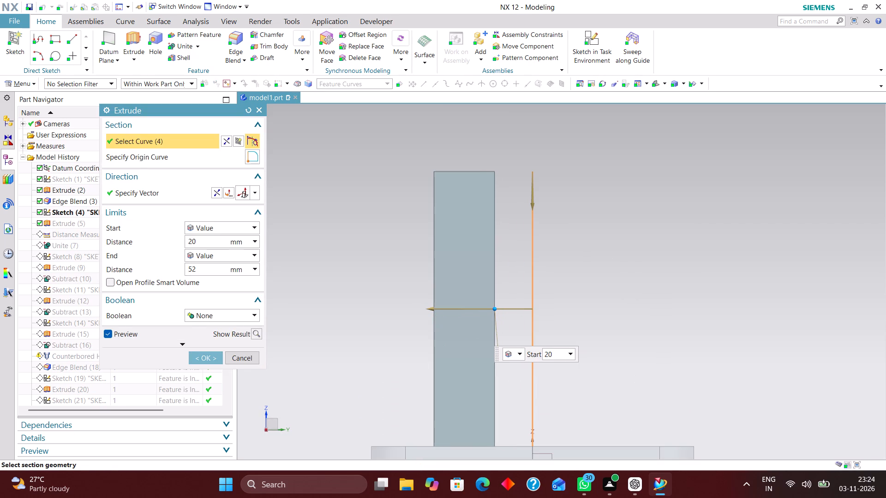
pyautogui.moveTo(495, 308); pyautogui.dragTo(494, 308)
pyautogui.click(204, 358)
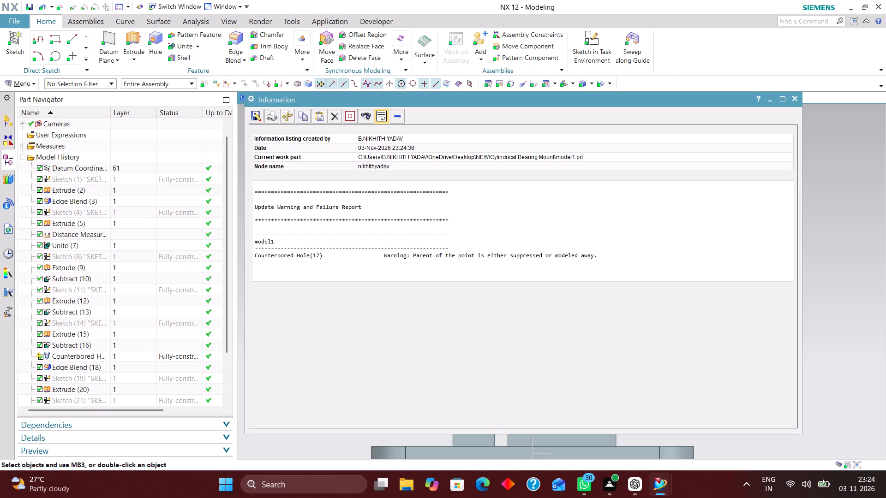
pyautogui.click(794, 98)
# Measure the upright's thickness between its front and back faces with Simple Distance.
pyautogui.moveTo(547, 254); pyautogui.dragTo(558, 261, button='middle')
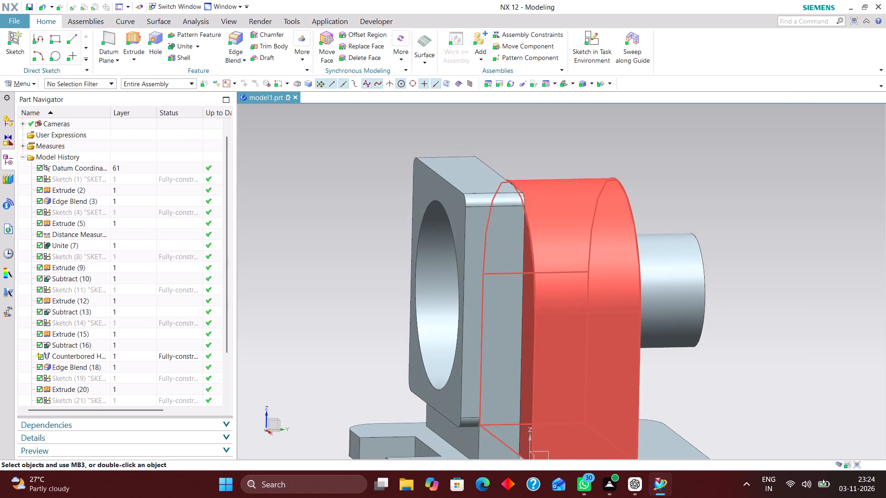
pyautogui.click(203, 18)
pyautogui.click(17, 43)
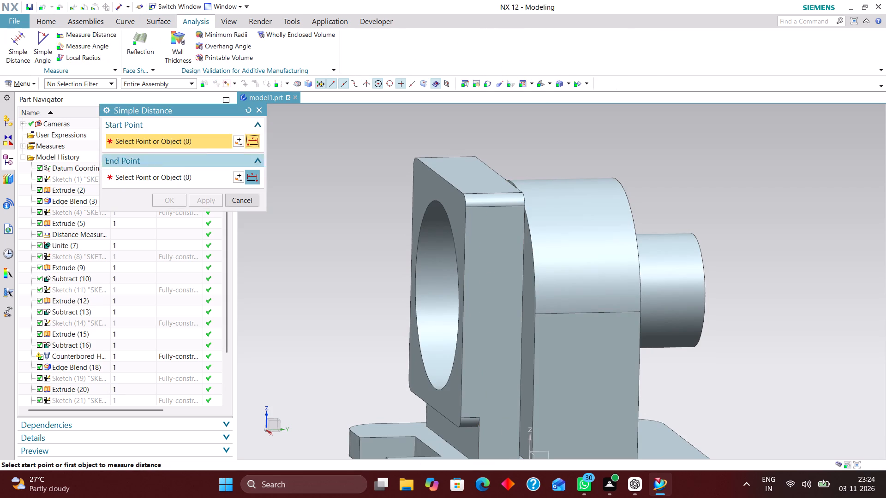
pyautogui.click(457, 201)
pyautogui.moveTo(509, 219); pyautogui.dragTo(478, 231, button='middle')
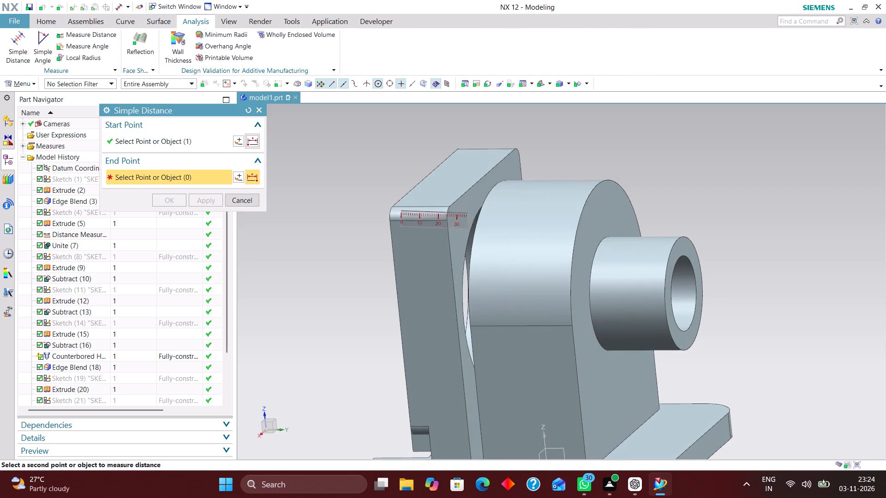
pyautogui.click(467, 213)
pyautogui.click(241, 198)
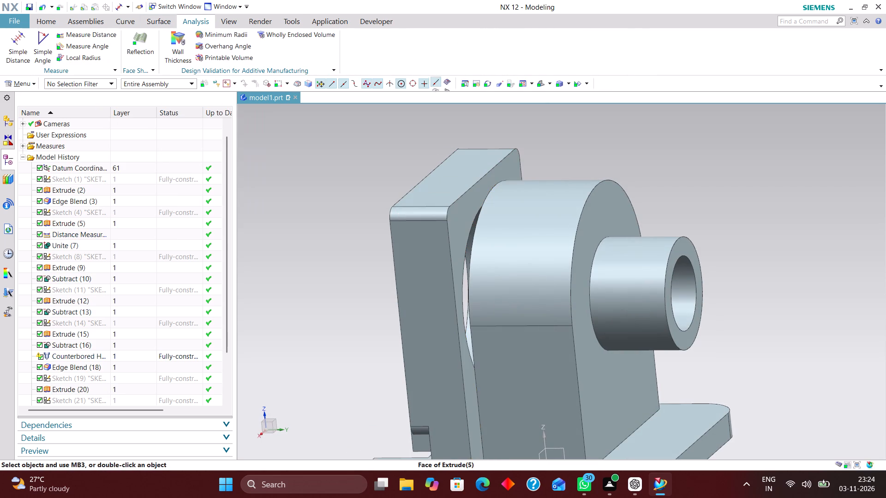
# Edit the round-topped block's extrude, extending its start distance to -20 mm to meet the upright's back face.
pyautogui.doubleClick(540, 221)
pyautogui.moveTo(763, 208); pyautogui.dragTo(656, 211, button='right')
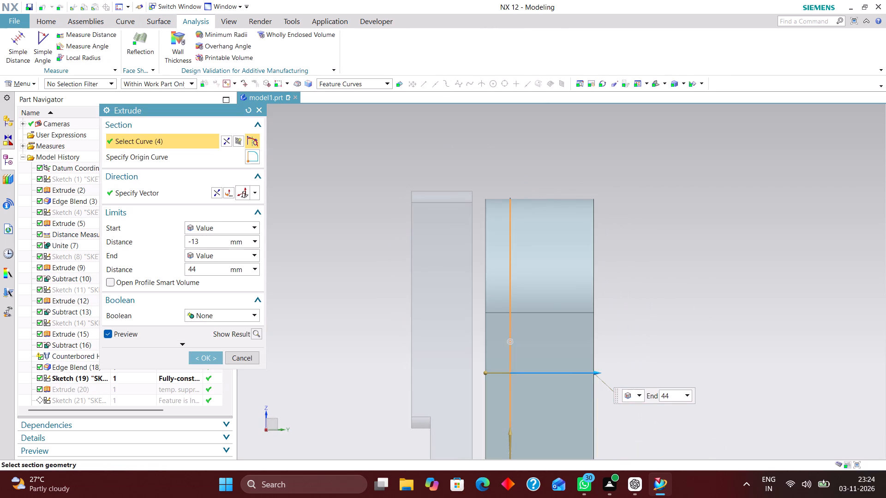
pyautogui.moveTo(487, 373); pyautogui.dragTo(474, 370)
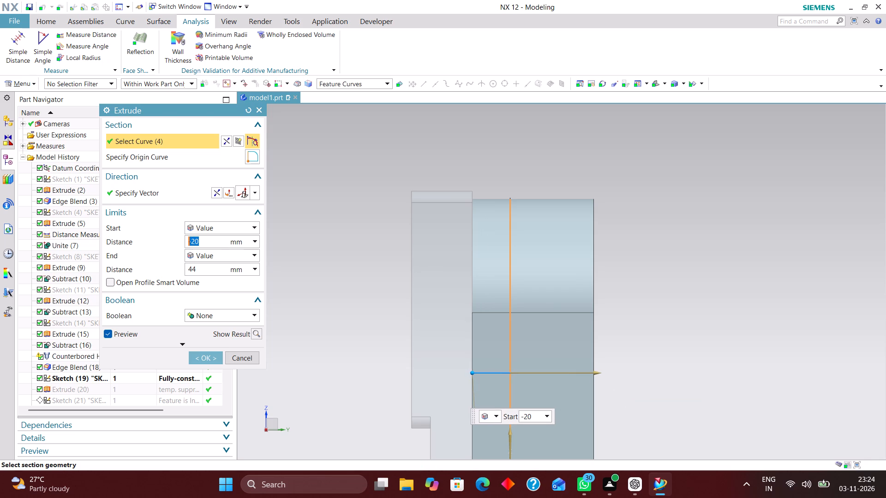
pyautogui.click(217, 353)
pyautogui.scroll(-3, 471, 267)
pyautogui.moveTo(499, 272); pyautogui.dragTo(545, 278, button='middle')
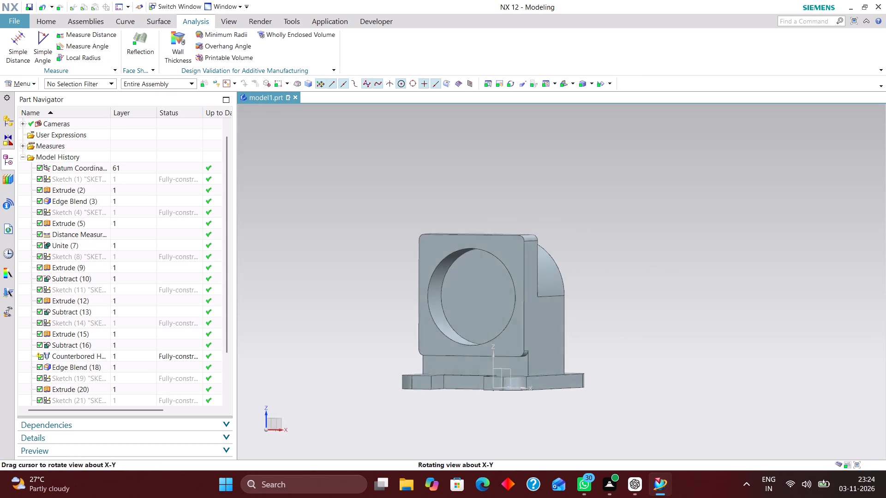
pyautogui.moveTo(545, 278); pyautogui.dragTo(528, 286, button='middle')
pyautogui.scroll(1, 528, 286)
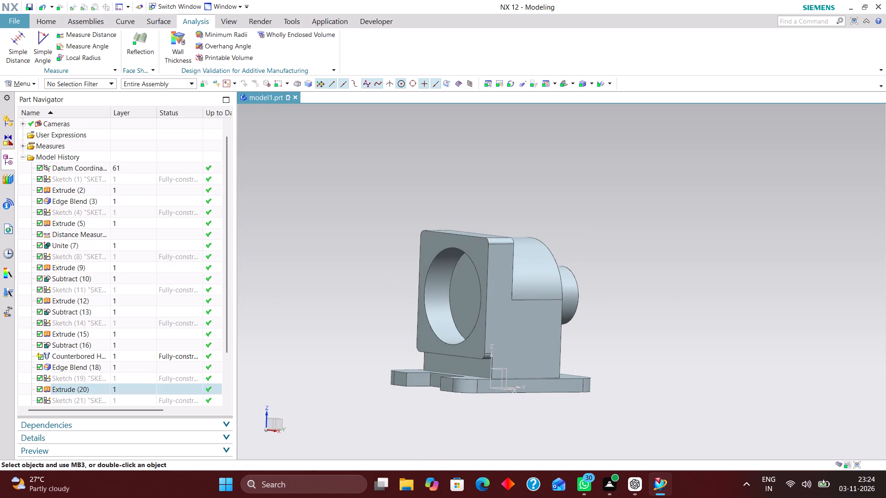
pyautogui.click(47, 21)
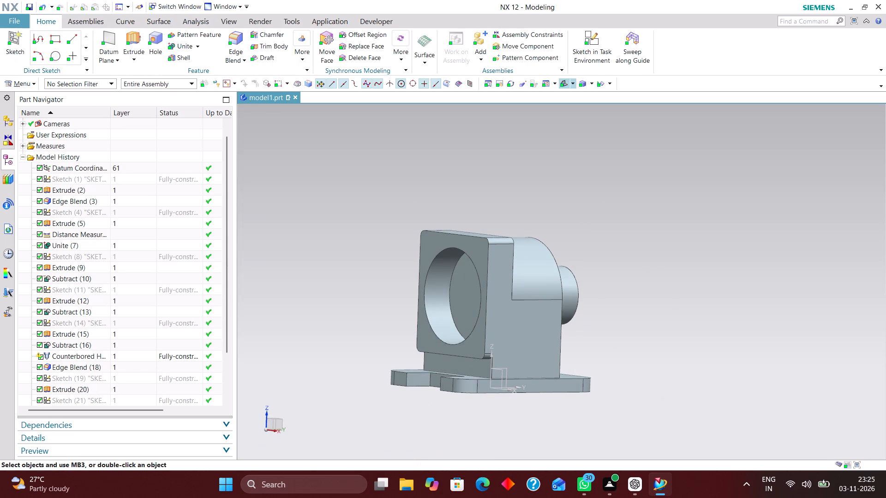
# Edit the round-topped block's extrude, reduce its end distance to 22 mm, and close the update report.
pyautogui.click(566, 85)
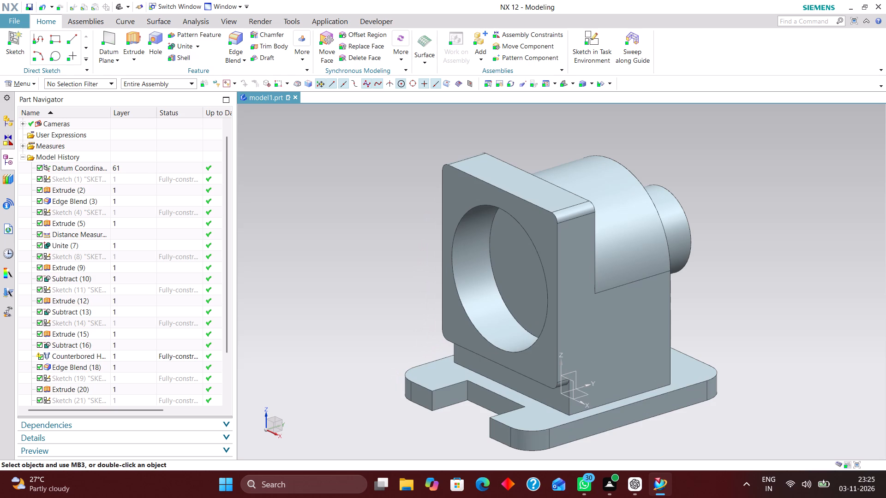
pyautogui.moveTo(751, 314); pyautogui.dragTo(735, 320, button='middle')
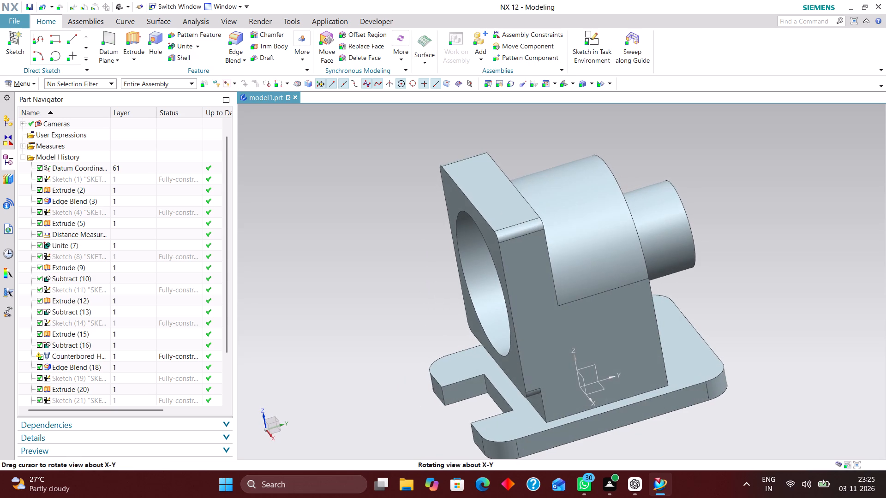
pyautogui.doubleClick(619, 243)
pyautogui.moveTo(776, 248); pyautogui.dragTo(704, 251, button='right')
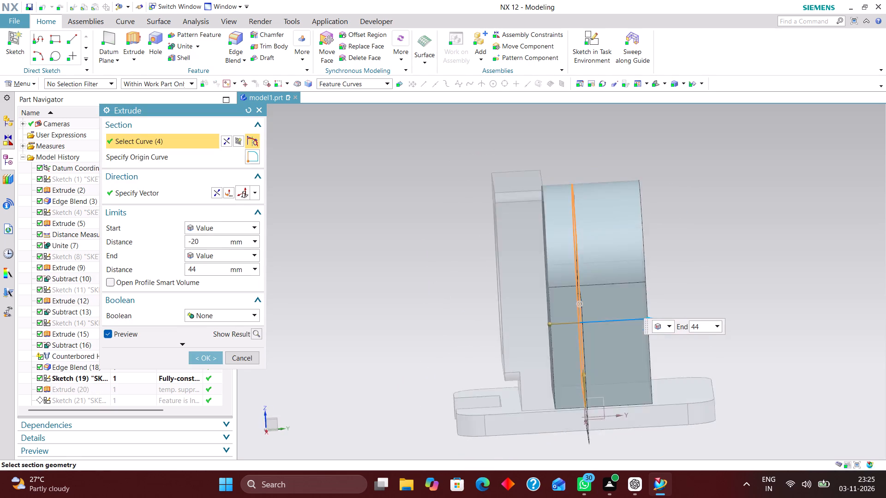
pyautogui.moveTo(649, 329); pyautogui.dragTo(615, 326)
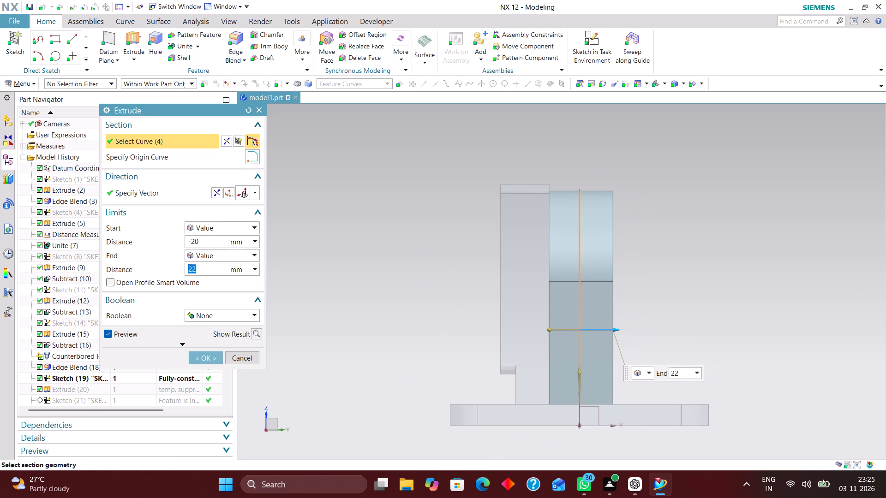
pyautogui.click(205, 358)
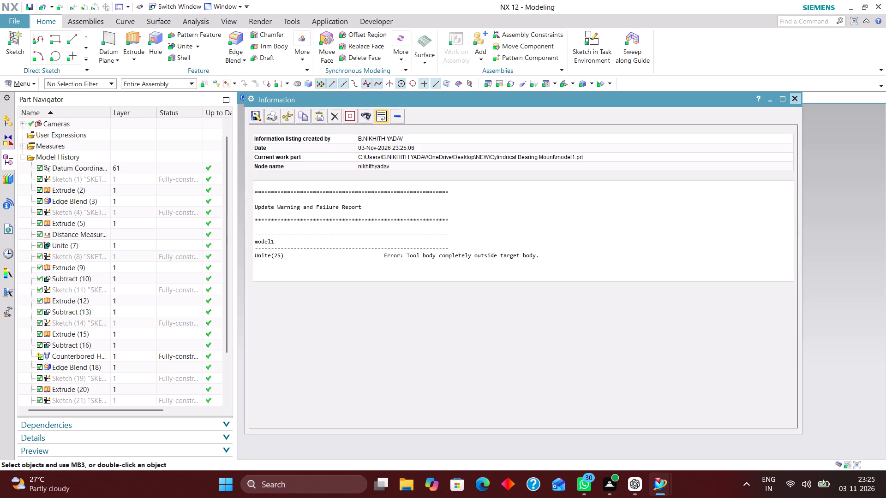
pyautogui.click(796, 101)
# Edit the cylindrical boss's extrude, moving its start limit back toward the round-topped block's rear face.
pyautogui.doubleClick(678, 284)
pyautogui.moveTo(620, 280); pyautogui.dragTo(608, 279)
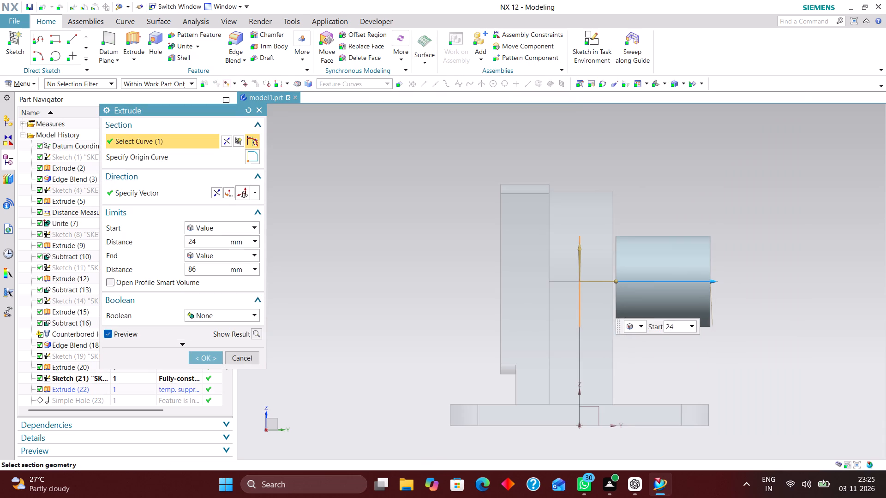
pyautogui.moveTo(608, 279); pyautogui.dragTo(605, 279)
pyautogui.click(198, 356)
# Delete the counterbored hole feature from the upright.
pyautogui.moveTo(438, 318); pyautogui.dragTo(502, 323, button='middle')
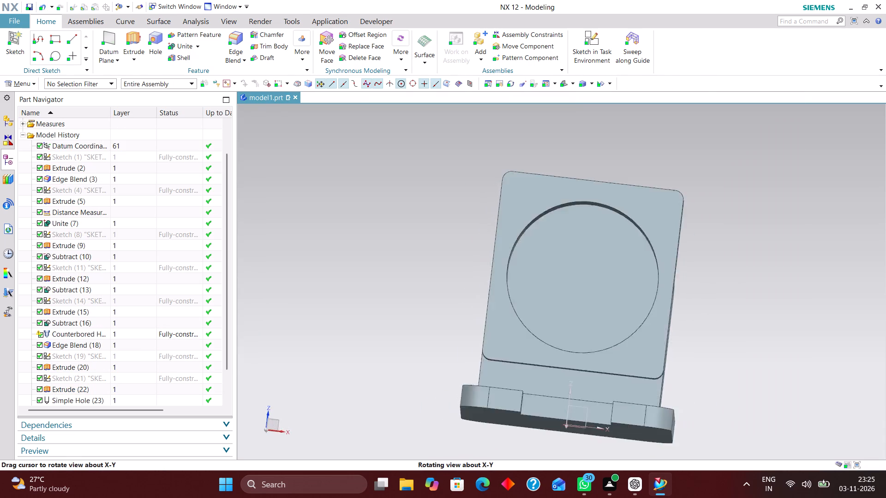
pyautogui.moveTo(502, 323); pyautogui.dragTo(456, 340, button='middle')
pyautogui.scroll(1, 458, 334)
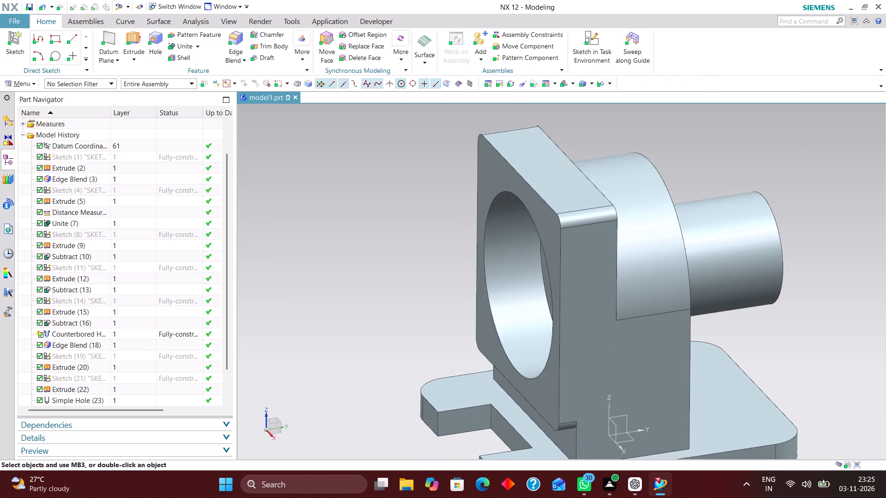
pyautogui.click(118, 335)
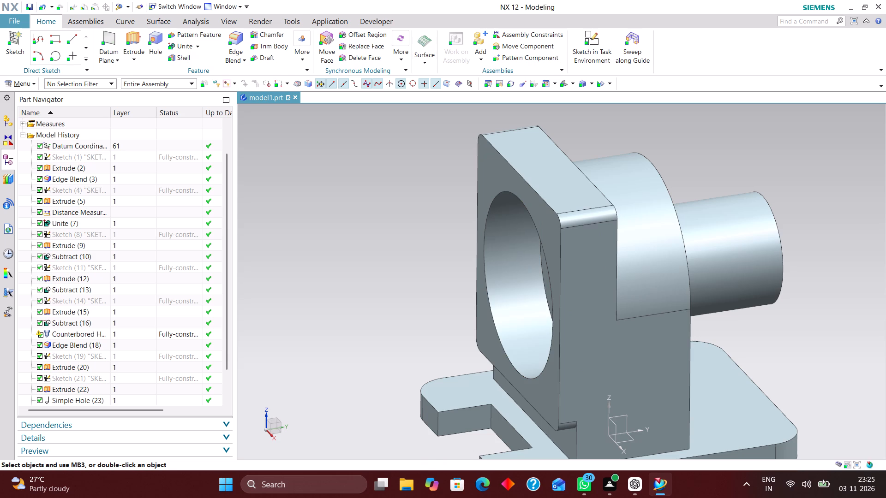
pyautogui.rightClick(118, 334)
pyautogui.click(199, 344)
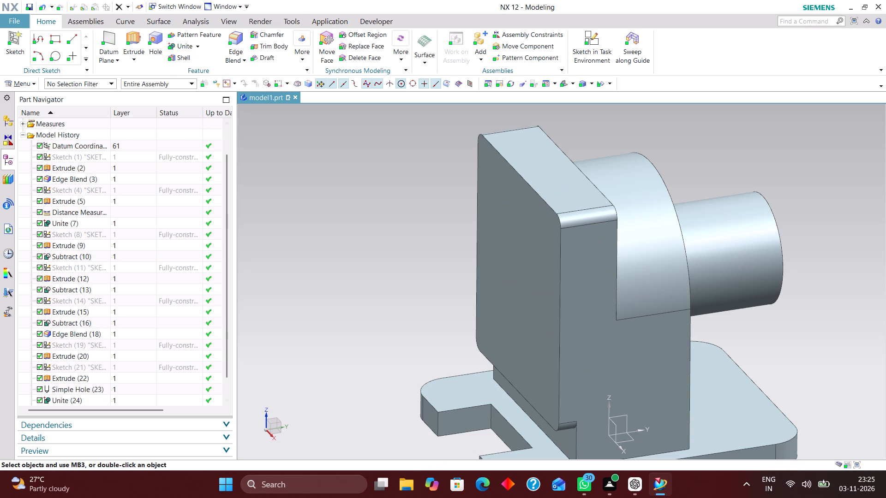
# Delete the cylindrical boss's circle sketch together with its dependent features.
pyautogui.scroll(-2, 459, 303)
pyautogui.moveTo(652, 261); pyautogui.dragTo(605, 279, button='middle')
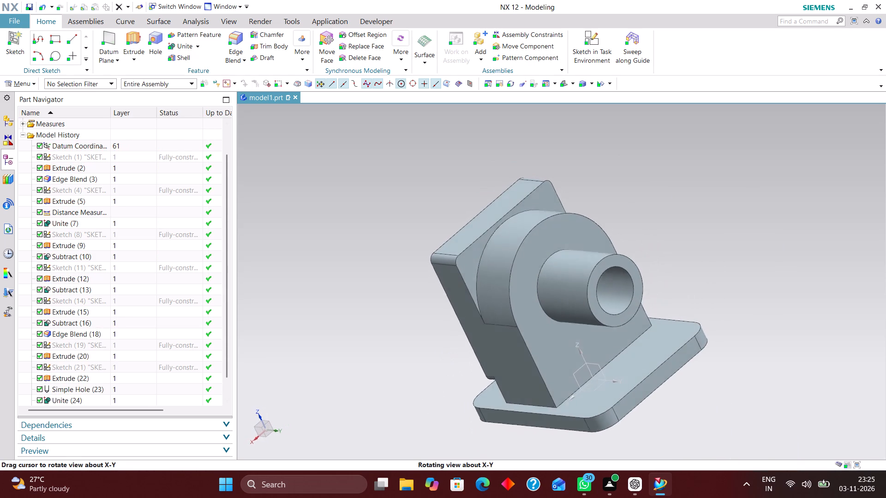
pyautogui.moveTo(605, 279); pyautogui.dragTo(605, 278, button='middle')
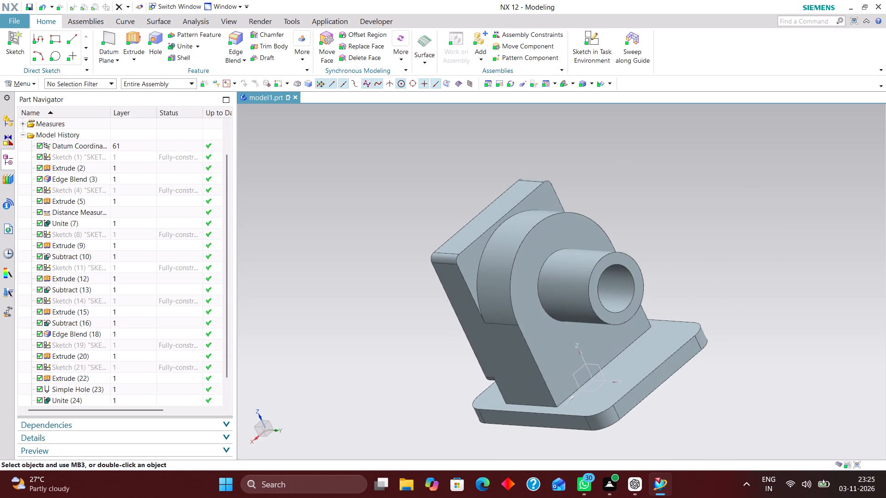
pyautogui.scroll(-2, 98, 311)
pyautogui.click(123, 343)
pyautogui.rightClick(123, 341)
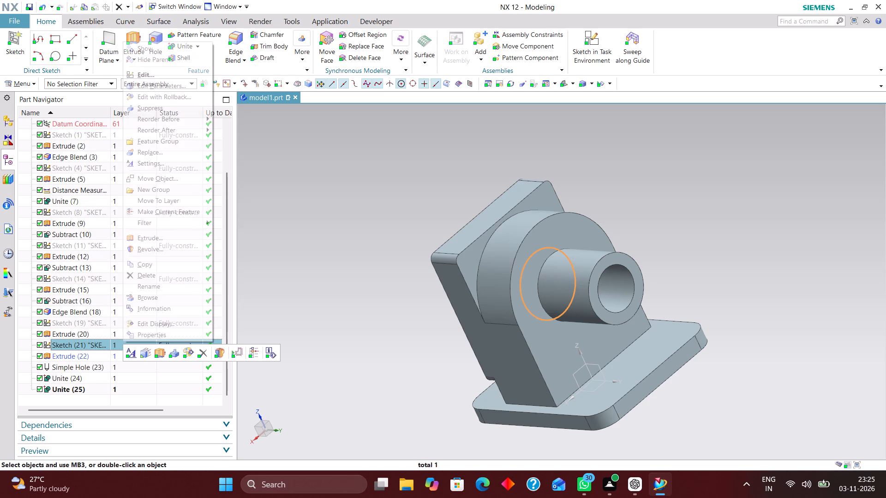
pyautogui.click(205, 350)
pyautogui.click(284, 134)
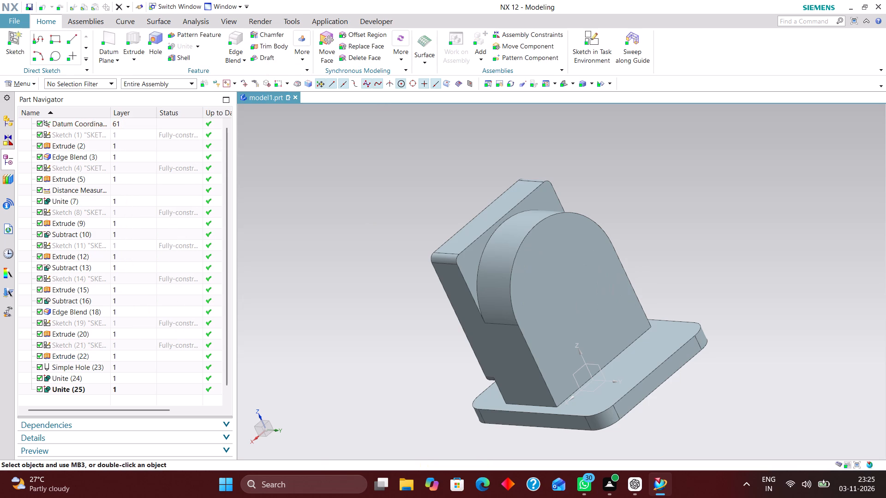
# Examine the remaining upright, round-topped block and base plate from several sides.
pyautogui.moveTo(641, 213); pyautogui.dragTo(643, 214, button='middle')
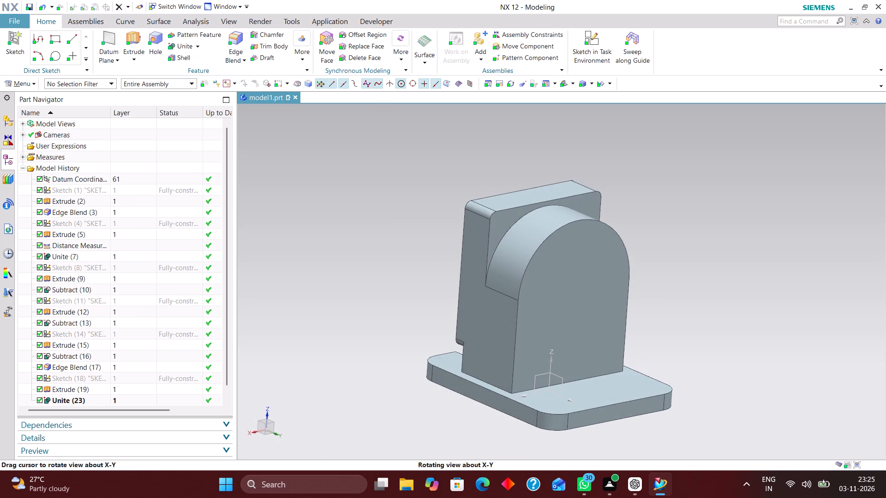
pyautogui.moveTo(643, 214); pyautogui.dragTo(676, 236, button='middle')
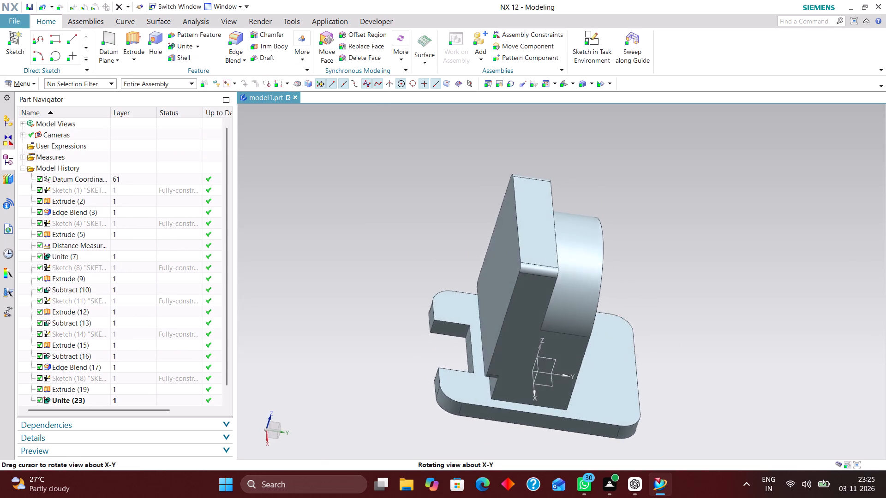
pyautogui.moveTo(676, 236); pyautogui.dragTo(647, 222, button='middle')
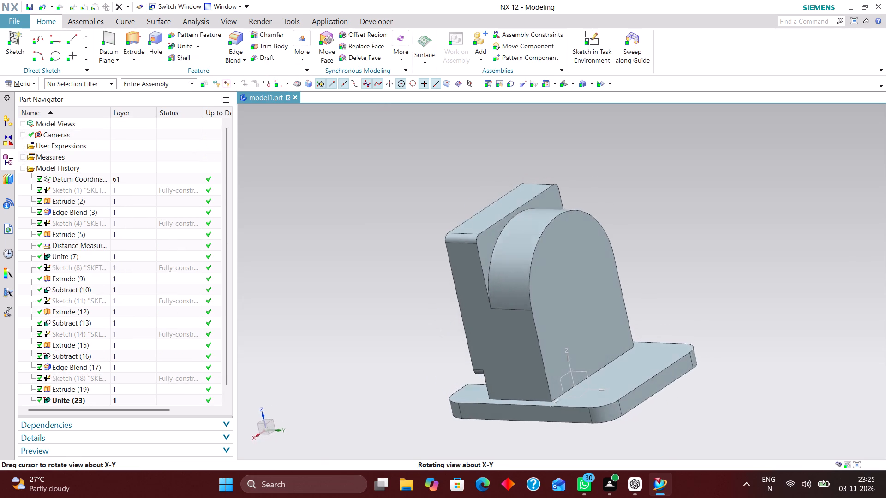
pyautogui.moveTo(647, 222); pyautogui.dragTo(664, 212, button='middle')
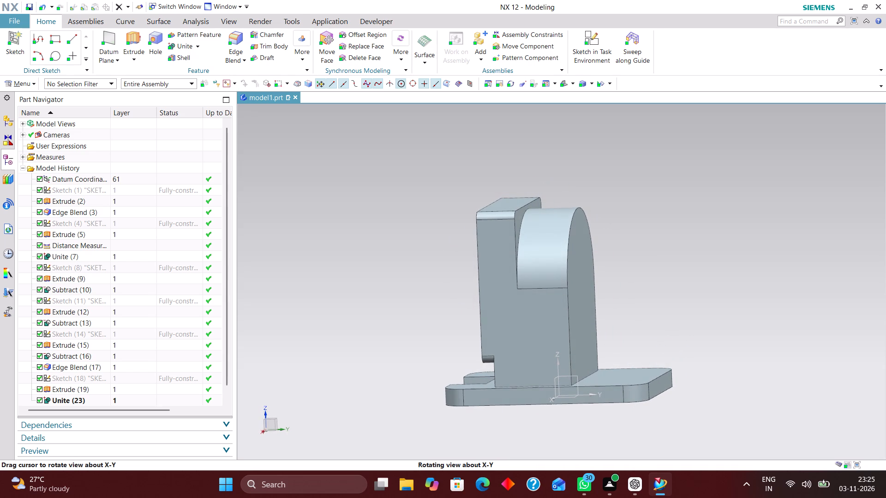
pyautogui.moveTo(664, 212); pyautogui.dragTo(666, 218, button='middle')
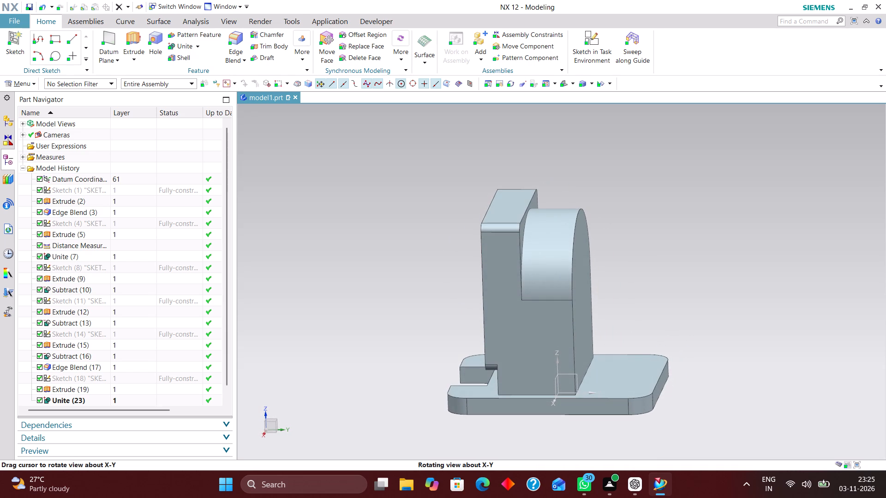
pyautogui.moveTo(666, 218); pyautogui.dragTo(658, 221, button='middle')
pyautogui.scroll(1, 661, 216)
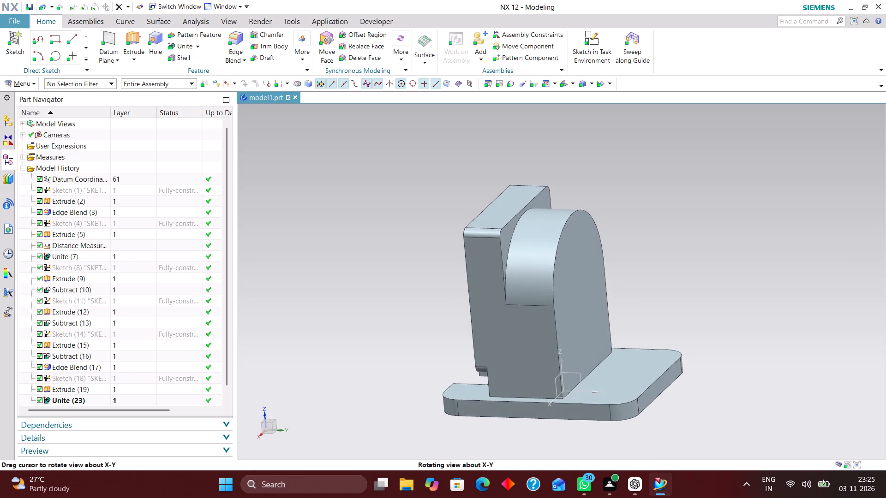
pyautogui.moveTo(658, 221); pyautogui.dragTo(661, 223, button='middle')
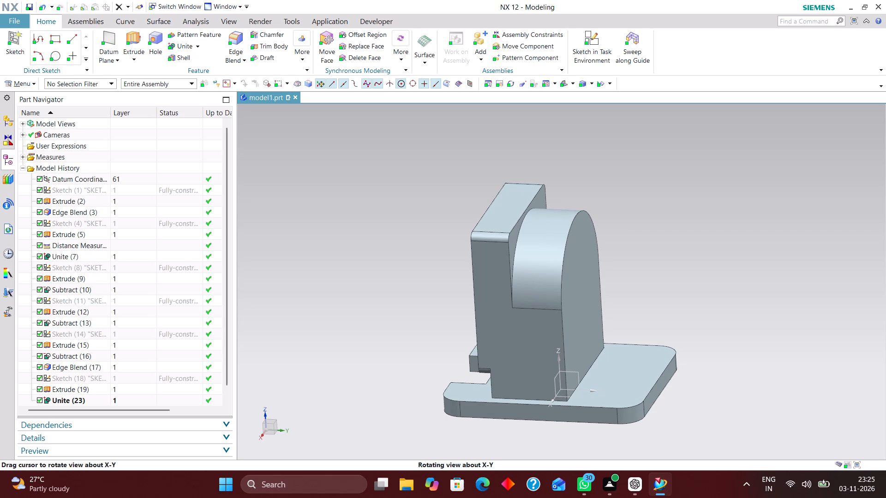
pyautogui.moveTo(661, 223); pyautogui.dragTo(674, 223, button='middle')
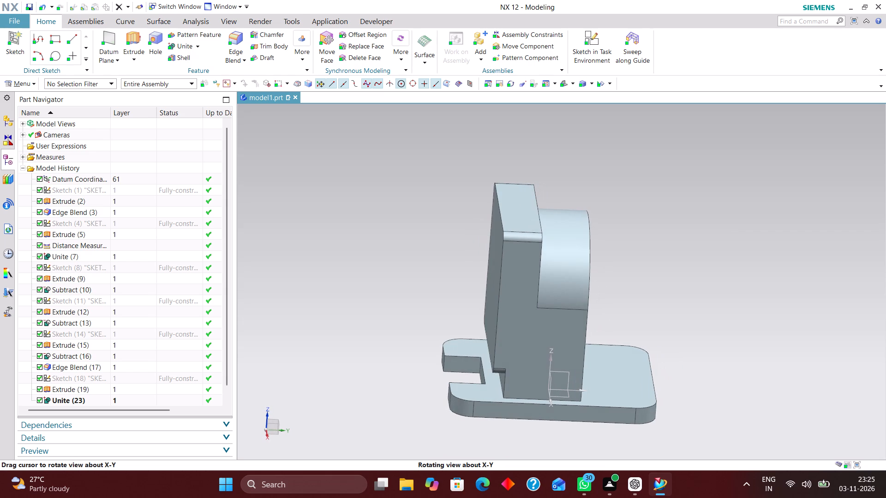
pyautogui.moveTo(674, 223); pyautogui.dragTo(674, 222, button='middle')
pyautogui.middleClick(674, 222)
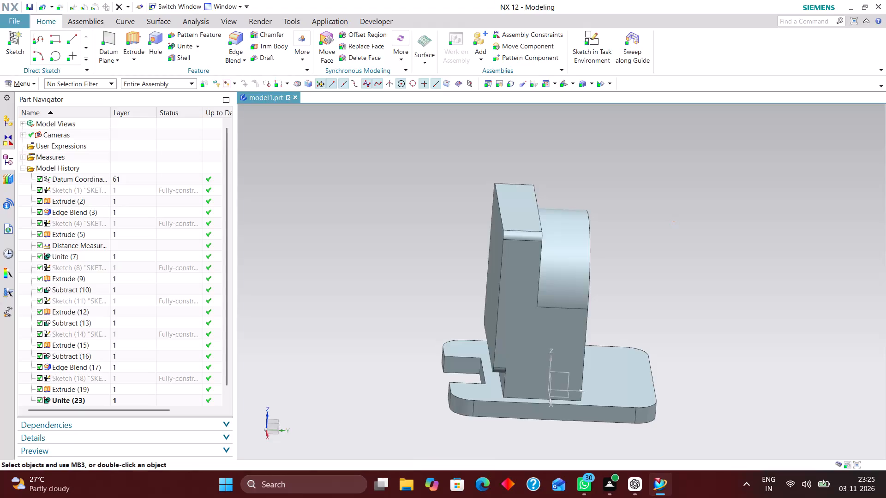
pyautogui.moveTo(672, 225); pyautogui.dragTo(703, 229, button='middle')
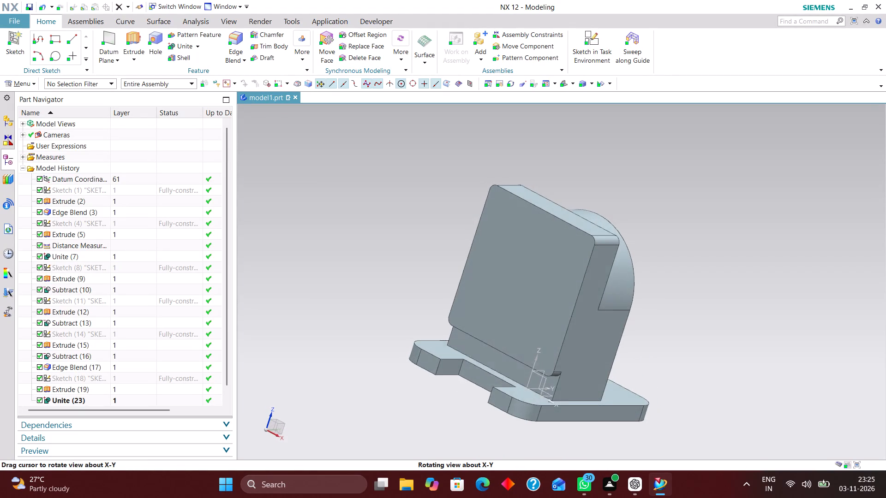
pyautogui.moveTo(703, 229); pyautogui.dragTo(691, 231, button='middle')
# Start a hole on the upright's back face and dimension its centre point 95 mm above the base's horizontal axis.
pyautogui.moveTo(643, 227); pyautogui.dragTo(617, 226, button='middle')
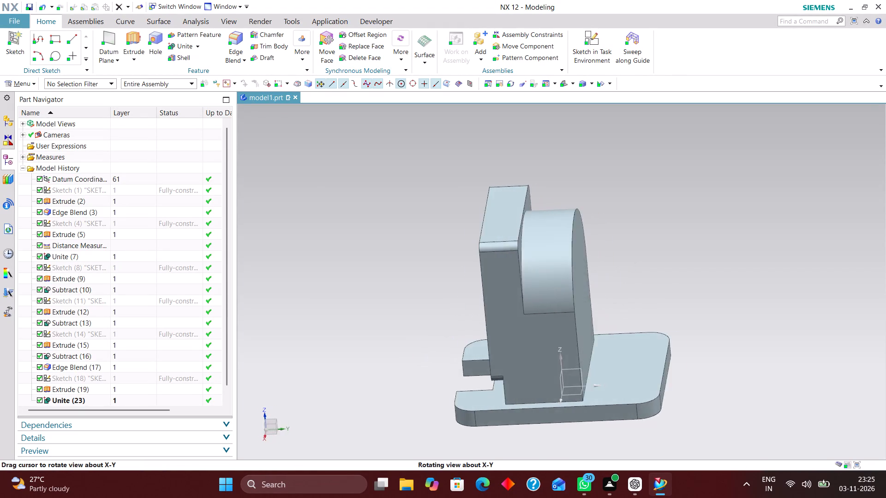
pyautogui.moveTo(617, 226); pyautogui.dragTo(563, 246, button='middle')
pyautogui.scroll(2, 646, 240)
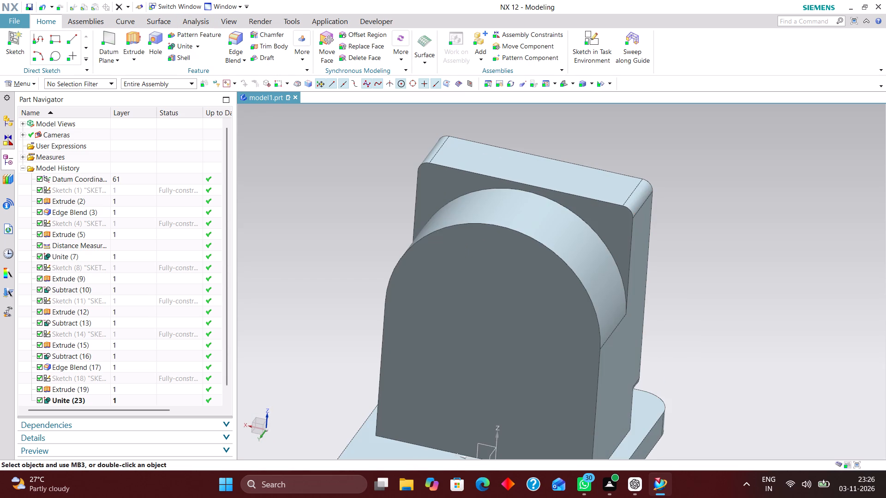
pyautogui.click(153, 40)
pyautogui.click(611, 217)
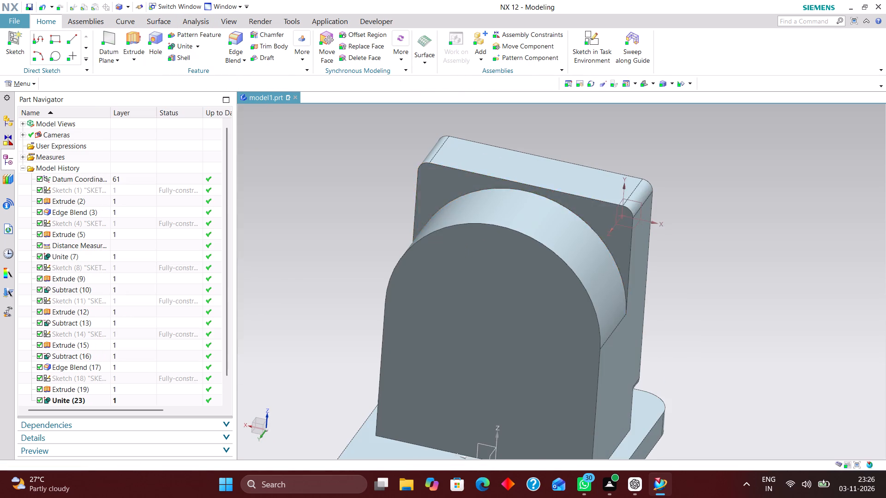
pyautogui.scroll(-2, 526, 220)
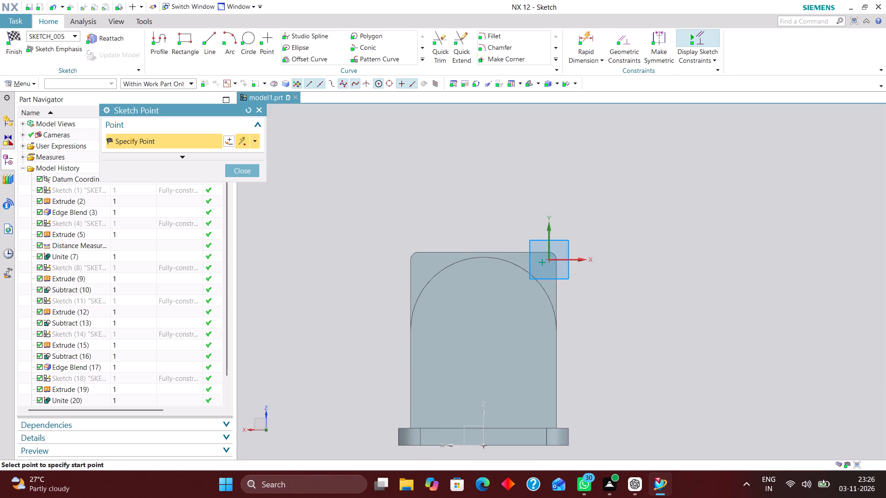
pyautogui.click(581, 42)
pyautogui.scroll(-4, 534, 213)
pyautogui.scroll(4, 494, 308)
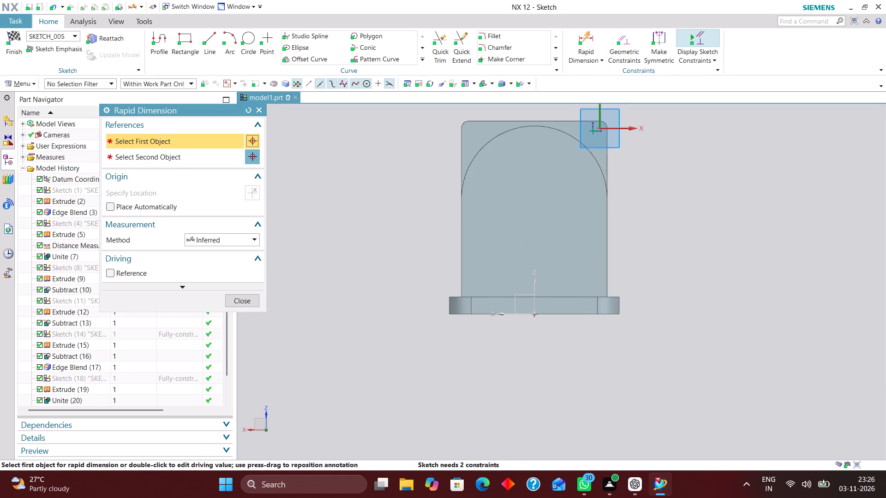
pyautogui.click(504, 317)
pyautogui.click(593, 130)
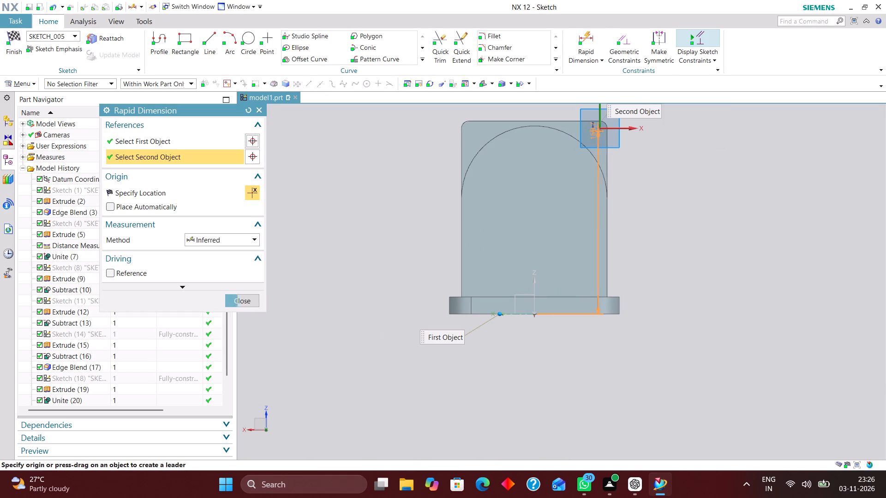
pyautogui.click(706, 221)
pyautogui.write('95')
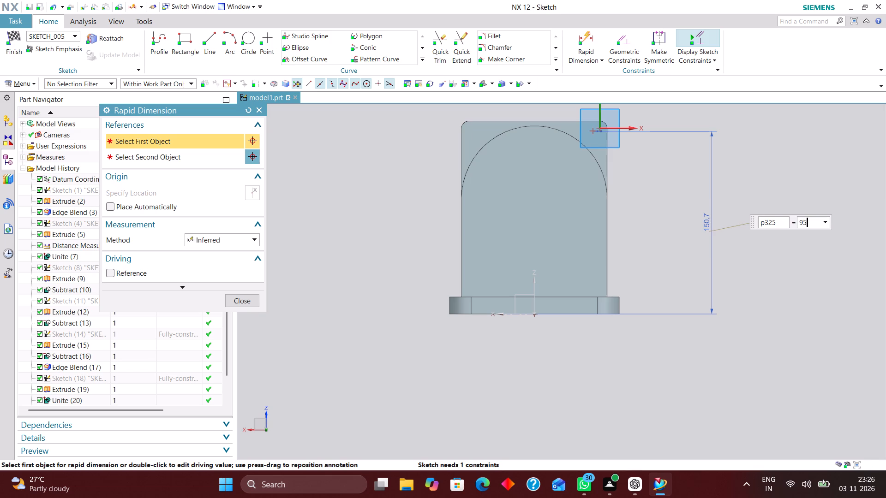
pyautogui.press('Return')
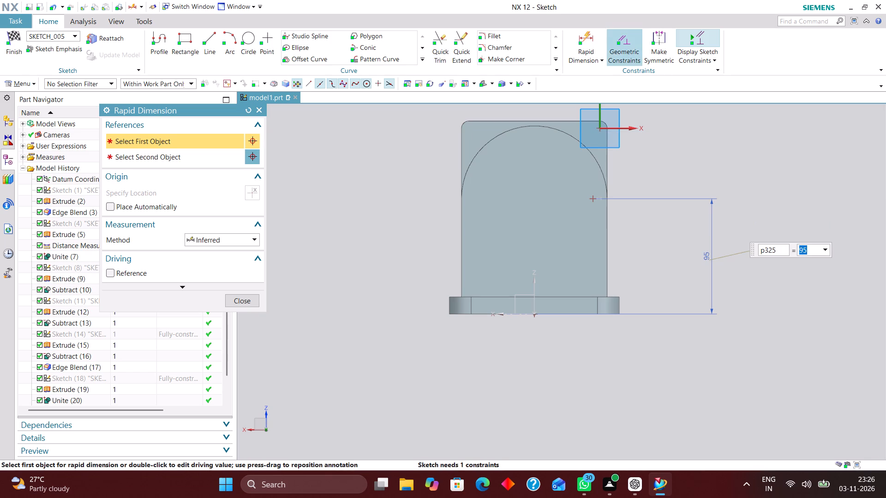
# Constrain the hole's centre point onto the part's vertical Z axis with Point on Curve.
pyautogui.click(628, 41)
pyautogui.click(593, 198)
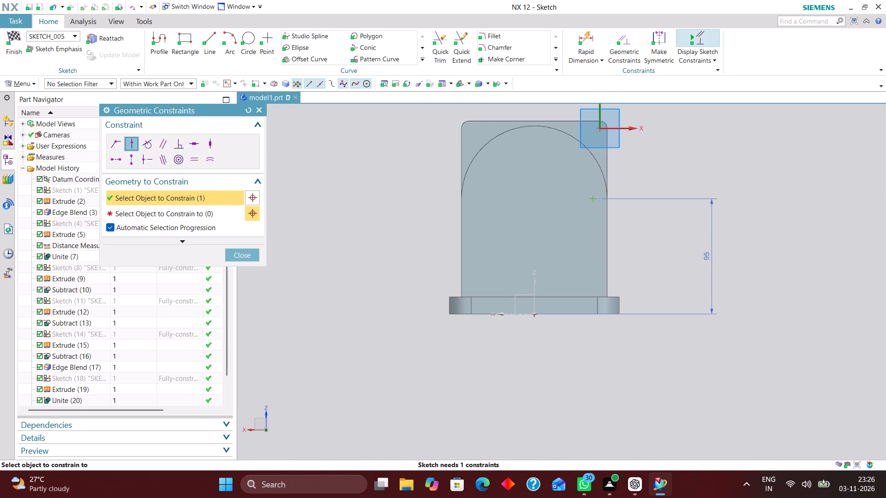
pyautogui.click(533, 282)
pyautogui.click(244, 254)
pyautogui.moveTo(382, 239); pyautogui.dragTo(383, 239, button='middle')
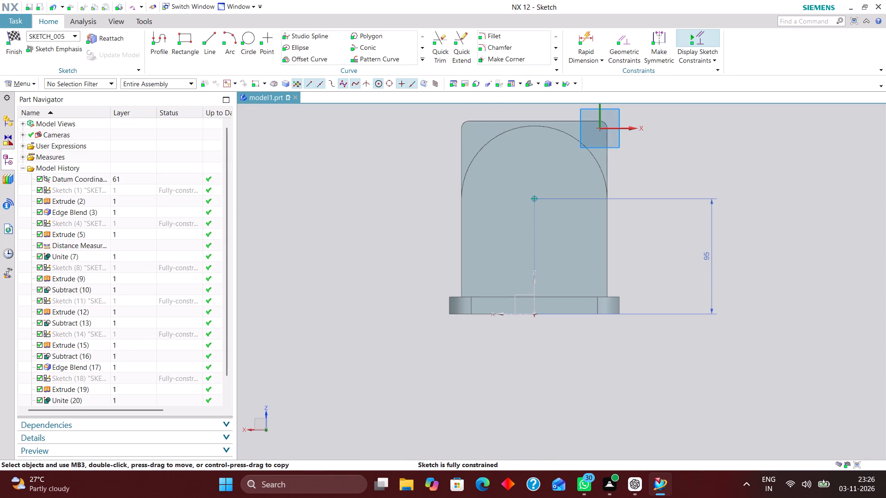
pyautogui.moveTo(383, 239); pyautogui.dragTo(430, 257, button='middle')
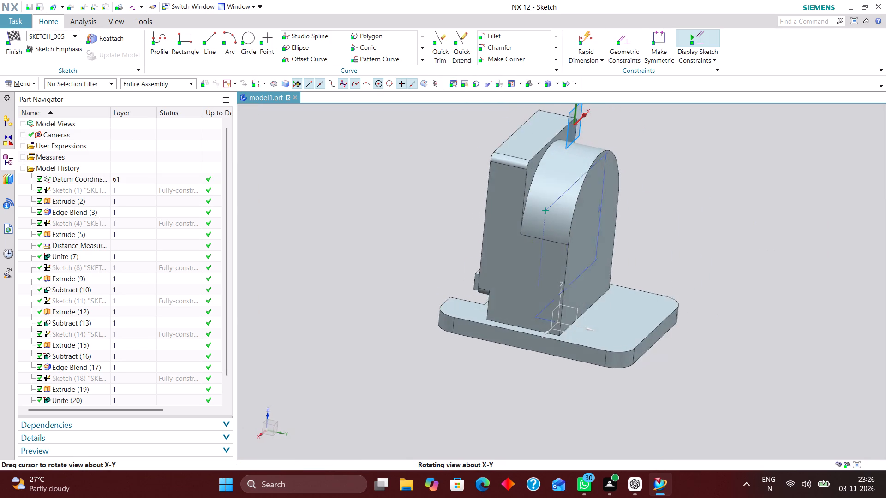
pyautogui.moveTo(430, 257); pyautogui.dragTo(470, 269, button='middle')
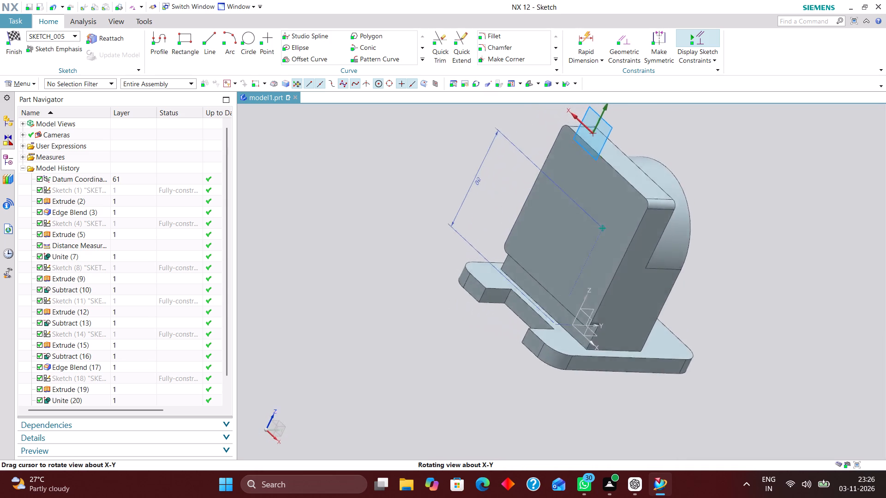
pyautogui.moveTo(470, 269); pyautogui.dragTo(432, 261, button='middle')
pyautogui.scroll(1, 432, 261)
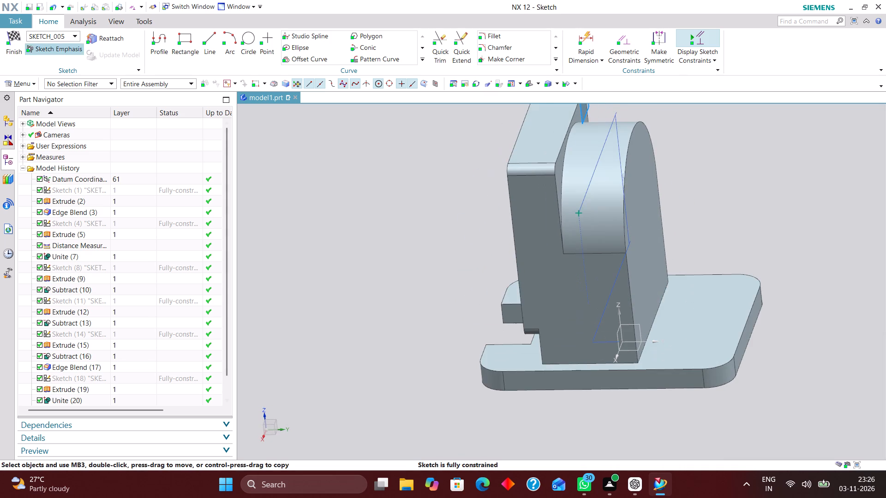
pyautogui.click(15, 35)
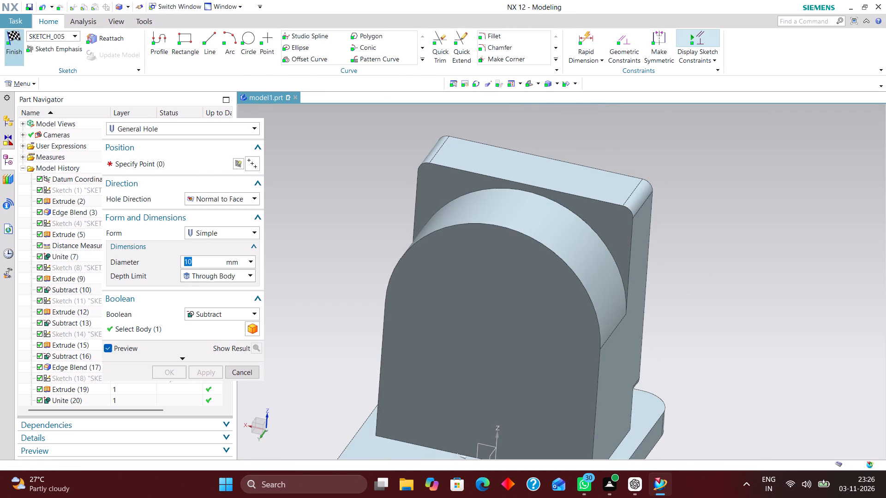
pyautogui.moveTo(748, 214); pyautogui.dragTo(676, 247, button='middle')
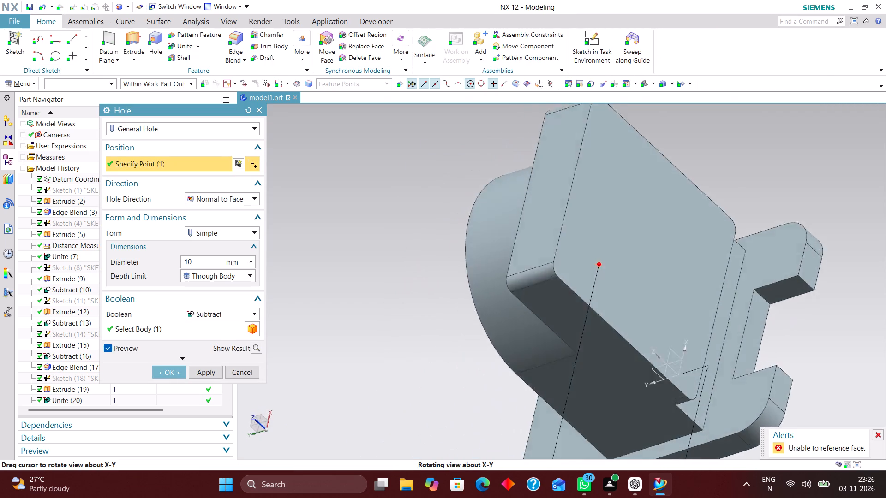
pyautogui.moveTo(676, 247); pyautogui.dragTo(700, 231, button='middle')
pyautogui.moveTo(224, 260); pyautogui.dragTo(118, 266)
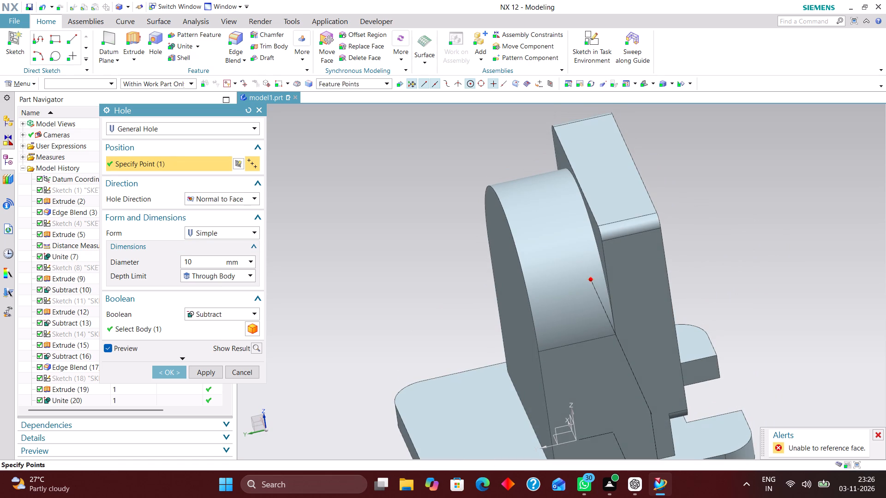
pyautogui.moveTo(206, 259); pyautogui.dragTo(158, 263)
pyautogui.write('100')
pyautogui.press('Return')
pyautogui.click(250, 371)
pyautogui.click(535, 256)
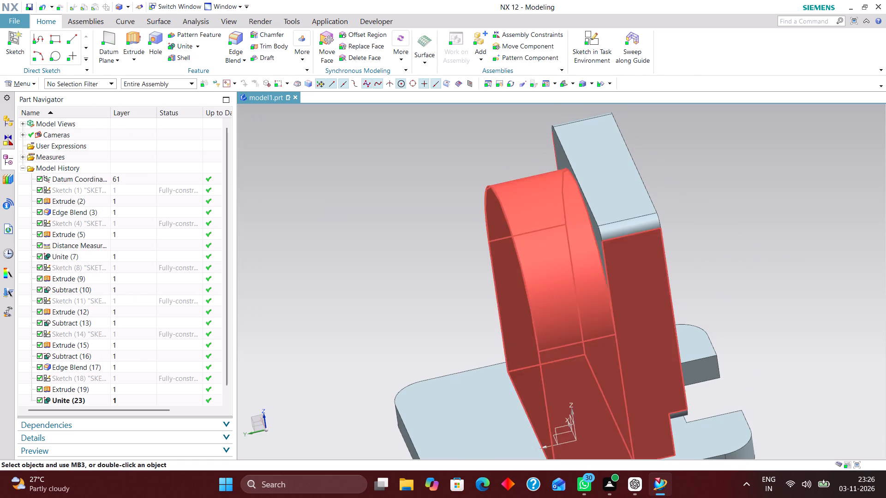
# Start a new hole on the upright's flat, round-cornered face and constrain its centre point onto the part's vertical Z axis.
pyautogui.moveTo(597, 238); pyautogui.dragTo(565, 257, button='middle')
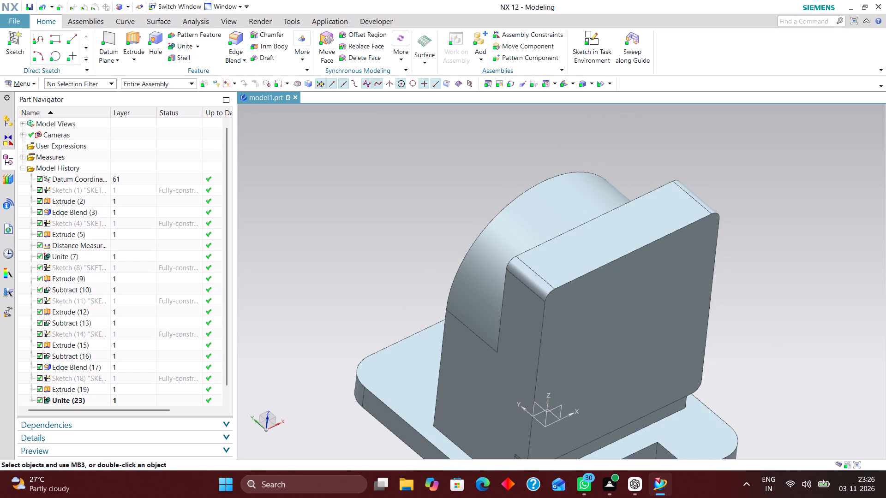
pyautogui.moveTo(658, 195); pyautogui.dragTo(846, 255, button='middle')
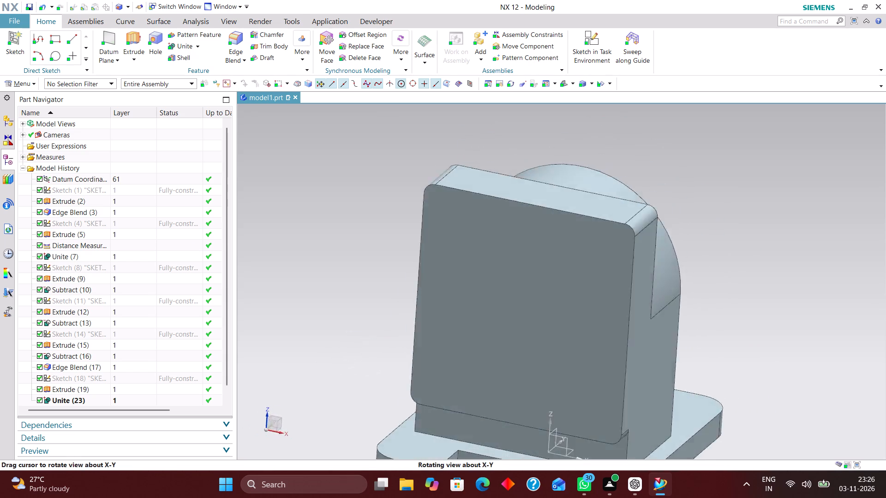
pyautogui.moveTo(846, 255); pyautogui.dragTo(827, 245, button='middle')
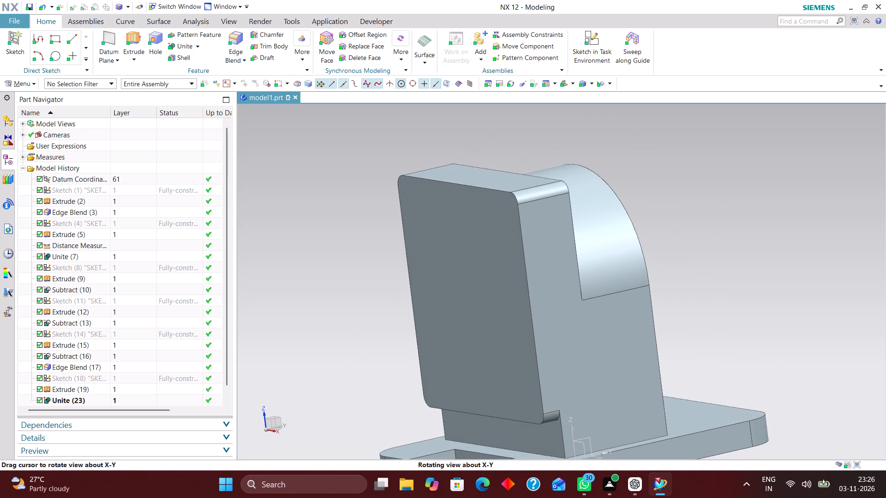
pyautogui.moveTo(827, 245); pyautogui.dragTo(808, 237, button='middle')
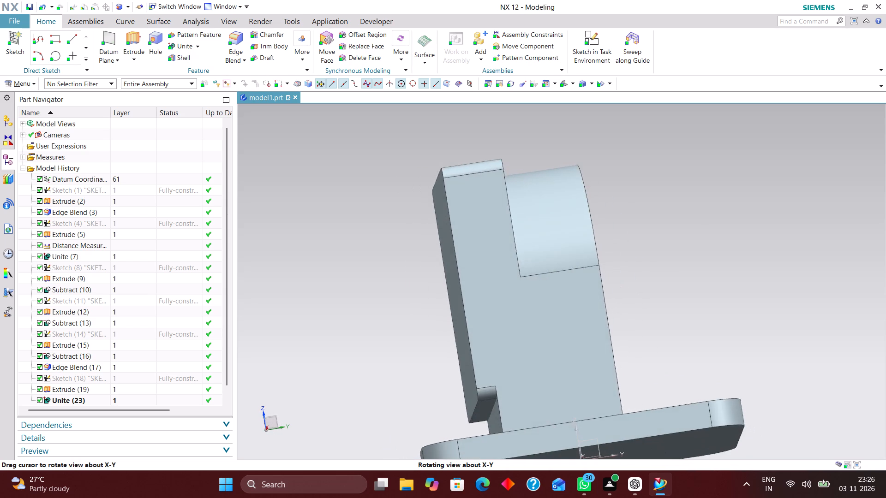
pyautogui.moveTo(808, 237); pyautogui.dragTo(814, 244, button='middle')
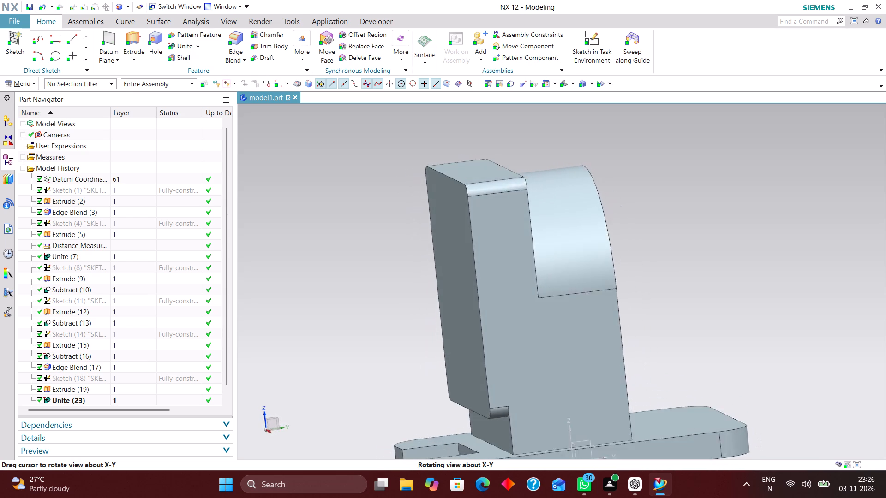
pyautogui.moveTo(814, 244); pyautogui.dragTo(831, 240, button='middle')
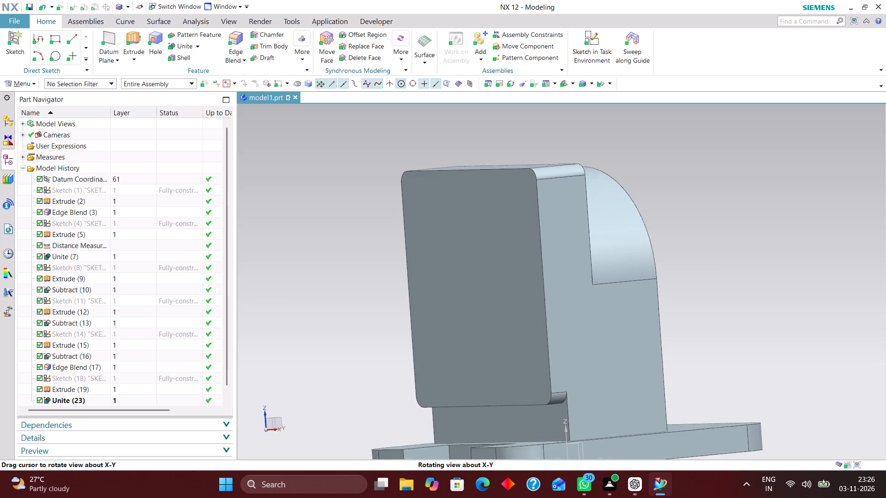
pyautogui.moveTo(831, 240); pyautogui.dragTo(826, 247, button='middle')
pyautogui.click(156, 37)
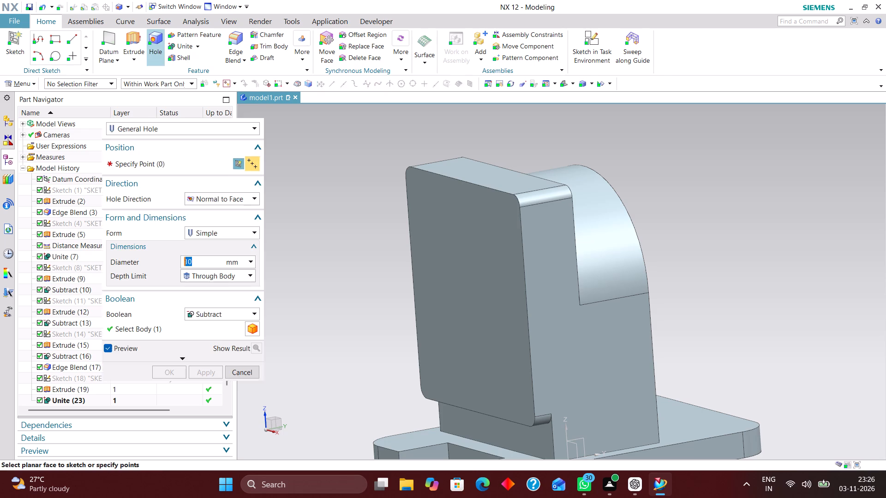
pyautogui.click(504, 251)
pyautogui.scroll(-3, 498, 174)
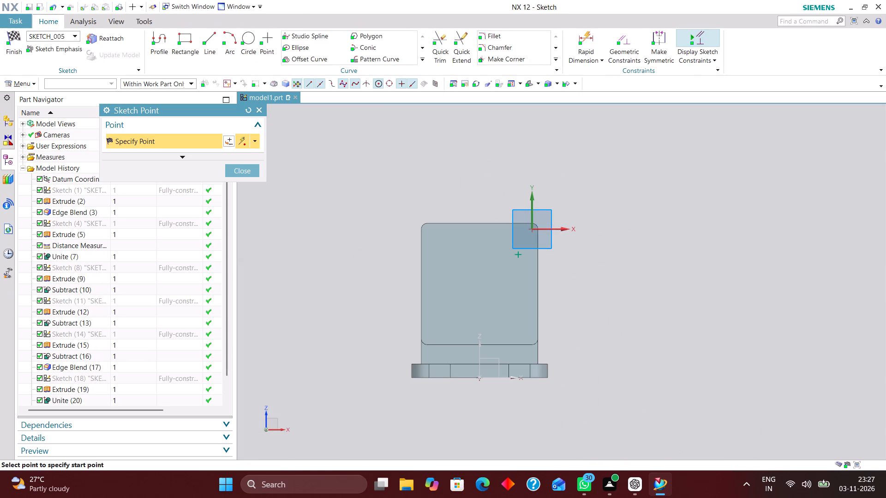
pyautogui.click(617, 47)
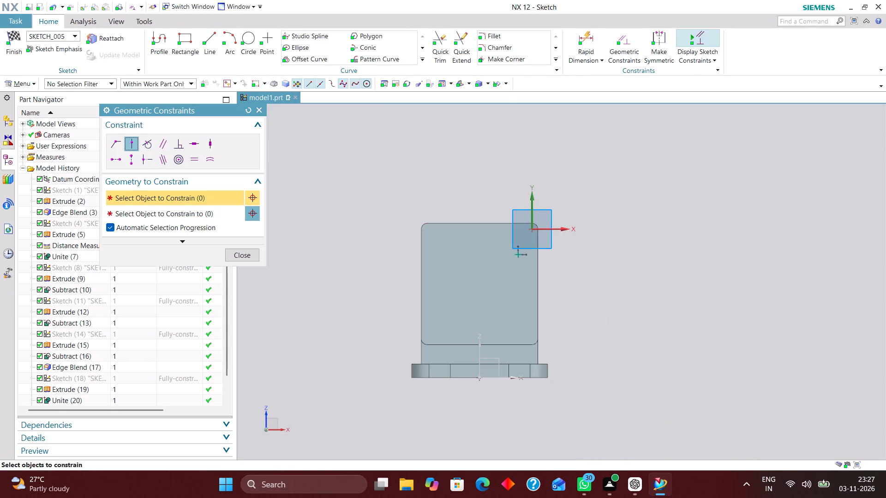
pyautogui.click(519, 253)
pyautogui.click(479, 342)
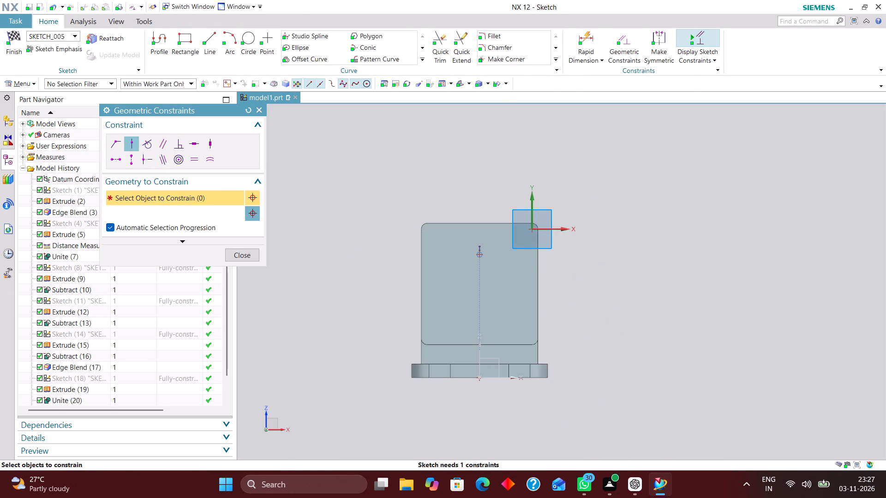
# Dimension the hole's centre point 95 mm above the base plate's bottom edge and finish the sketch.
pyautogui.click(586, 43)
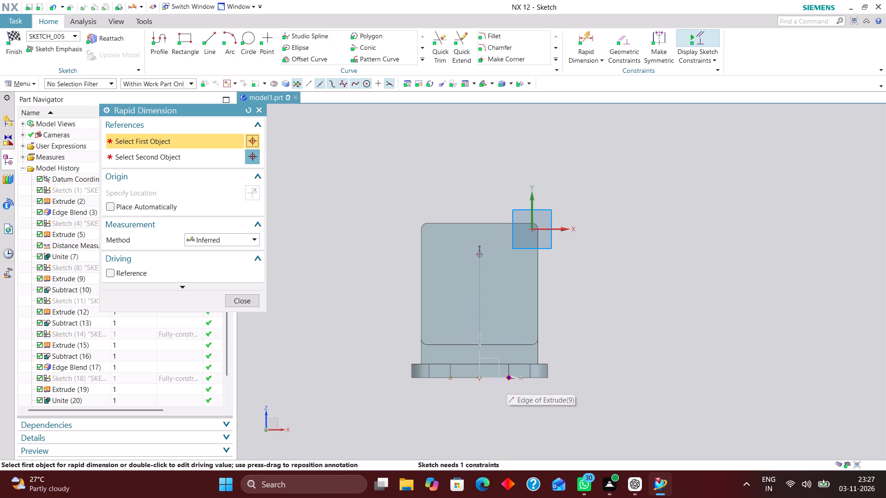
pyautogui.click(505, 379)
pyautogui.click(479, 253)
pyautogui.click(643, 310)
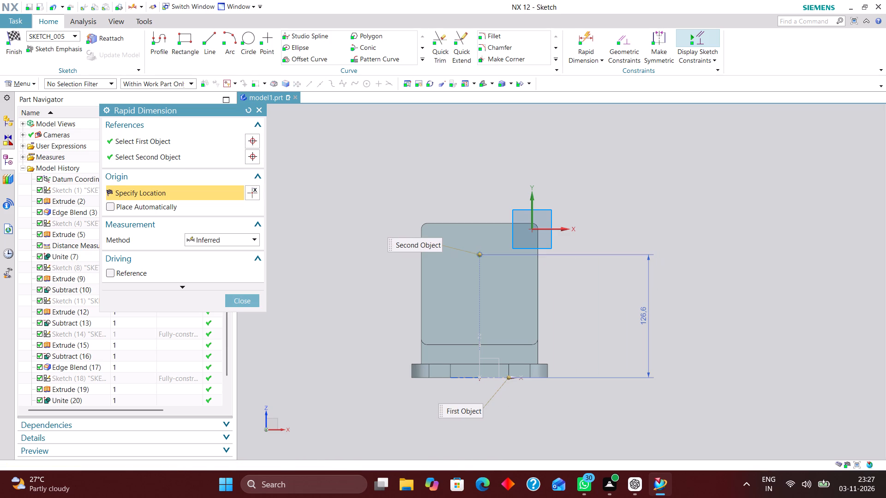
pyautogui.write('95')
pyautogui.press('Return')
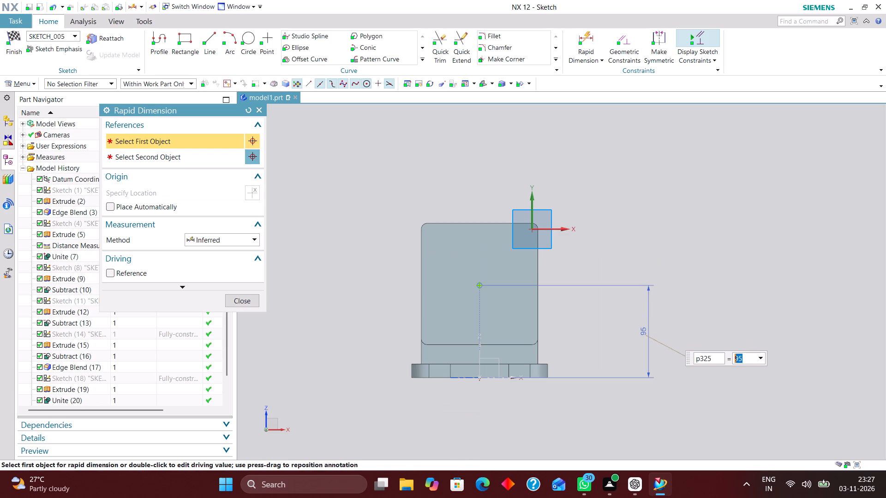
pyautogui.click(251, 299)
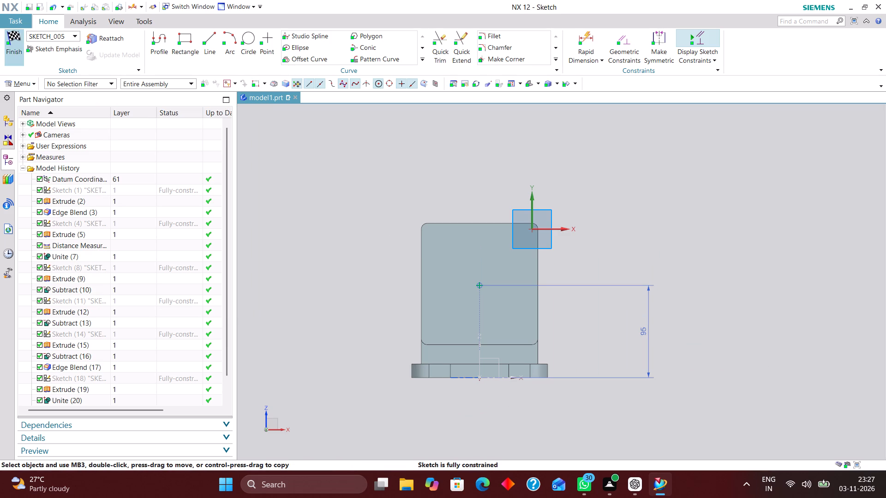
pyautogui.click(17, 39)
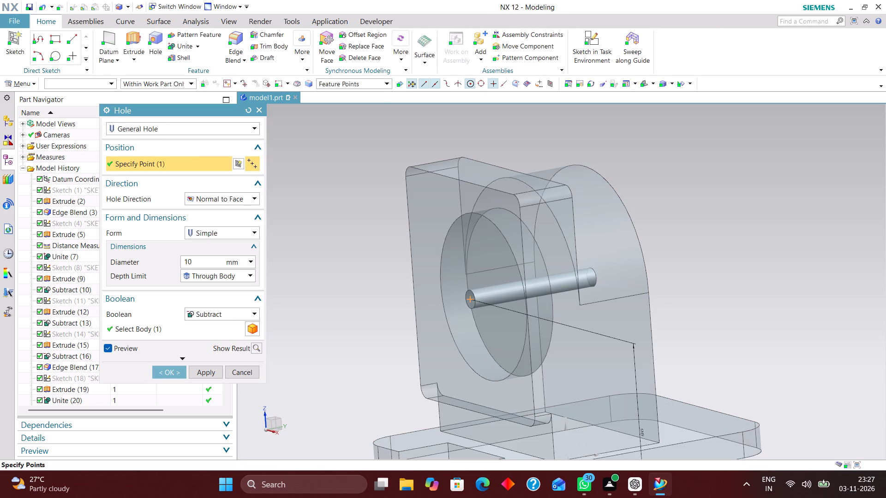
# Create the simple hole with a 90 mm diameter, subtracted through the body.
pyautogui.moveTo(193, 261); pyautogui.dragTo(161, 267)
pyautogui.write('90')
pyautogui.press('Return')
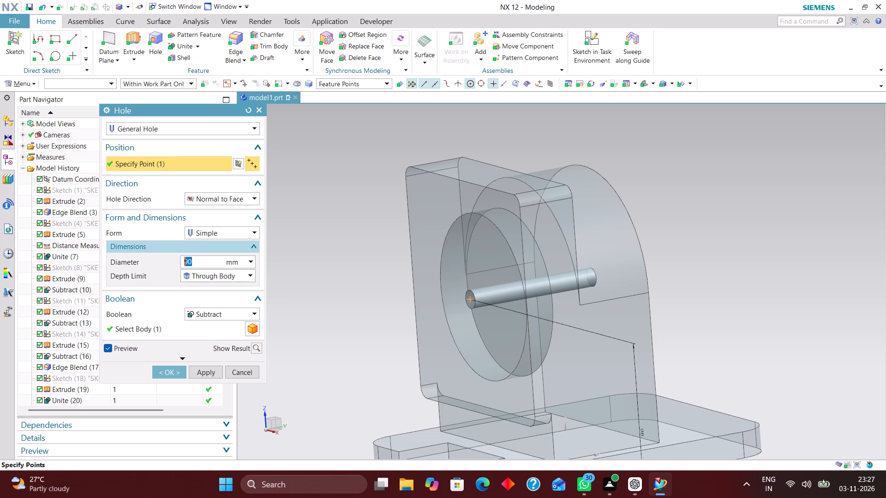
pyautogui.click(174, 371)
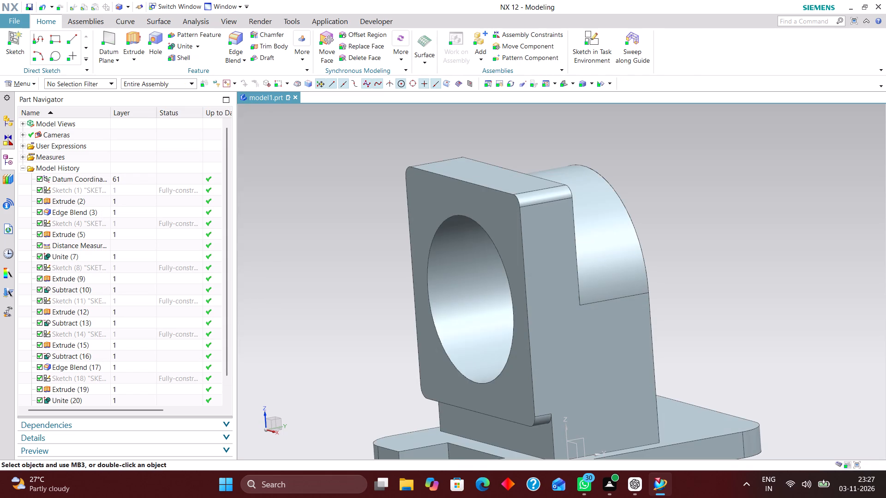
# Edit the 90 mm hole with rollback, changing its depth limit to Value and its depth to 16 mm.
pyautogui.moveTo(545, 245); pyautogui.dragTo(557, 234, button='middle')
pyautogui.scroll(-2, 142, 290)
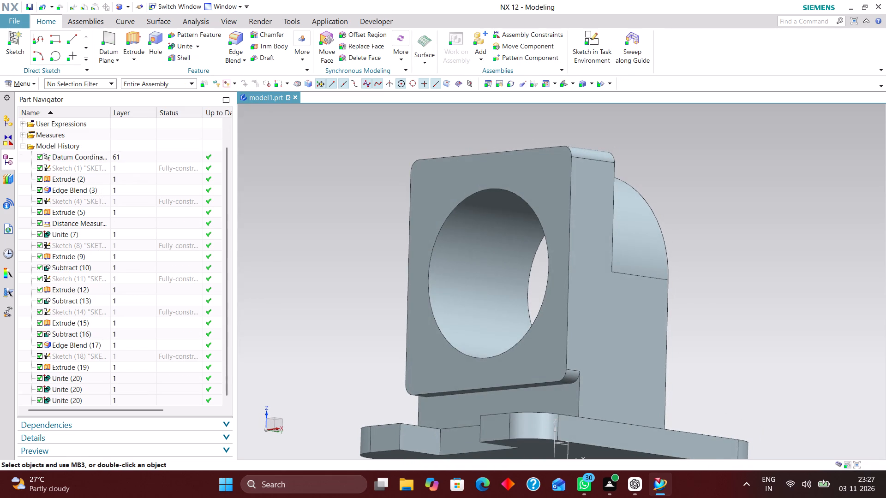
pyautogui.scroll(-4, 142, 292)
pyautogui.click(133, 390)
pyautogui.rightClick(136, 387)
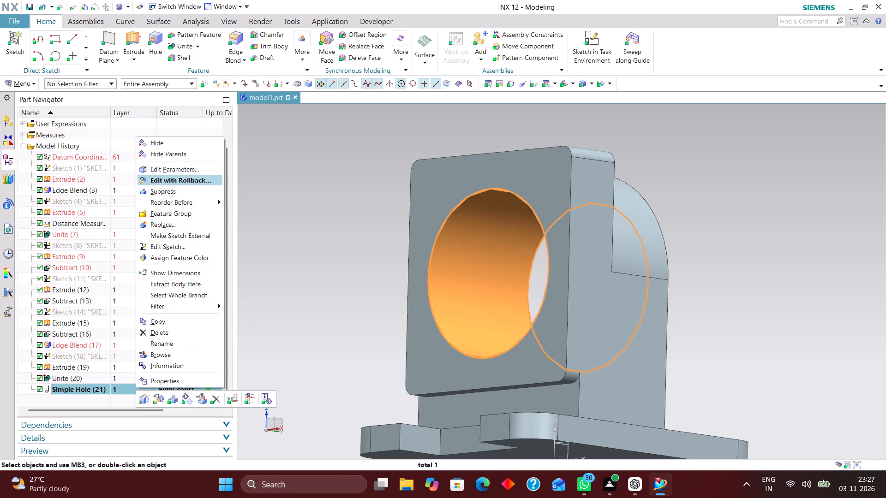
pyautogui.click(166, 180)
pyautogui.click(220, 278)
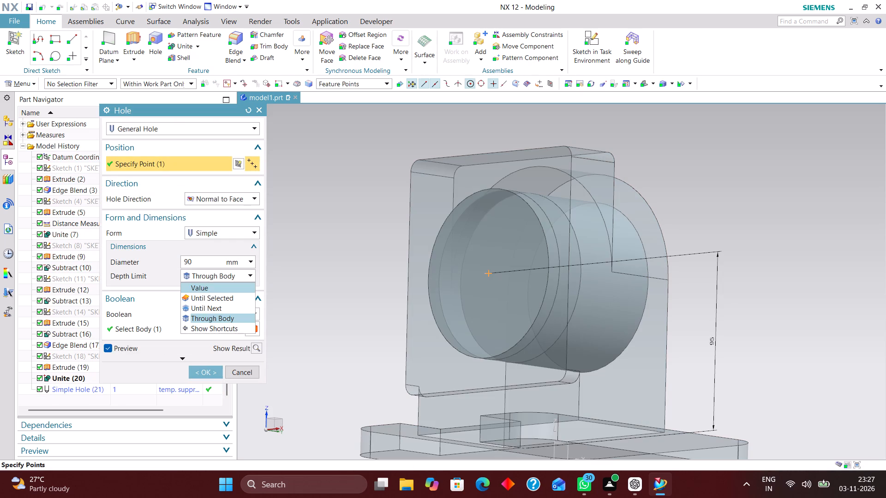
pyautogui.click(219, 289)
pyautogui.moveTo(199, 290); pyautogui.dragTo(168, 298)
pyautogui.write('16')
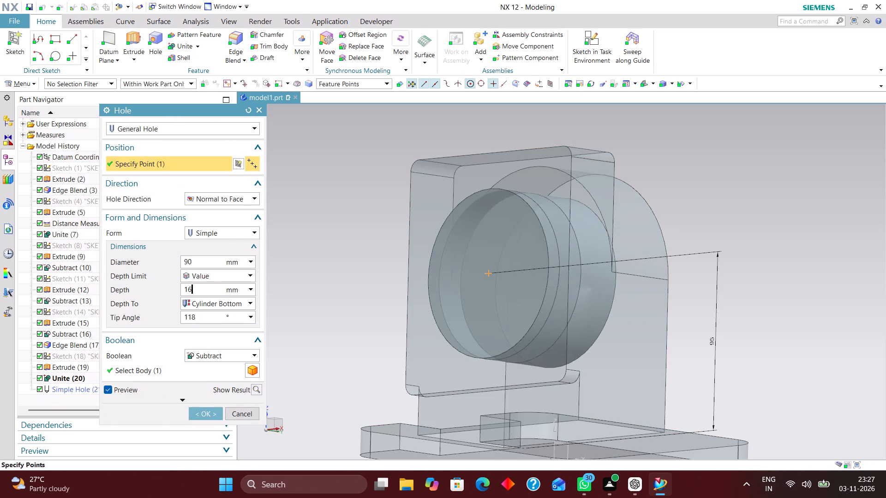
pyautogui.press('Return')
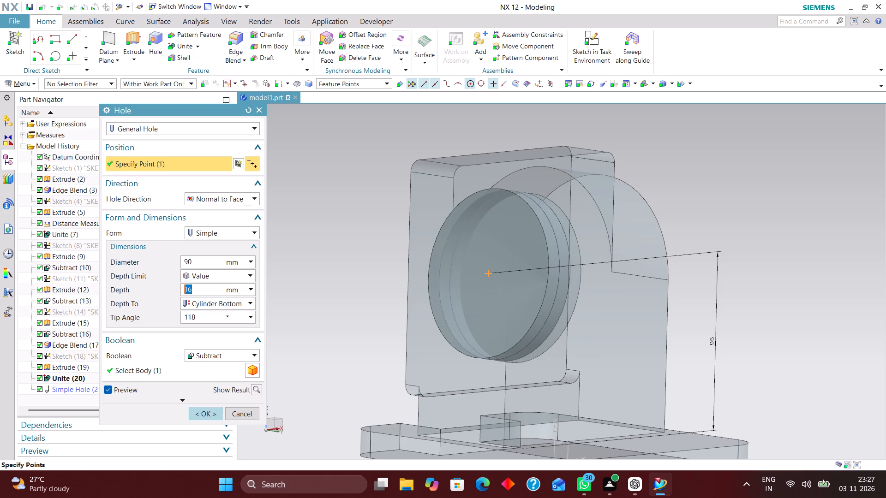
pyautogui.click(211, 412)
# Edit the 90 mm hole again and set its tip angle to 0° for a flat bottom.
pyautogui.scroll(-3, 136, 374)
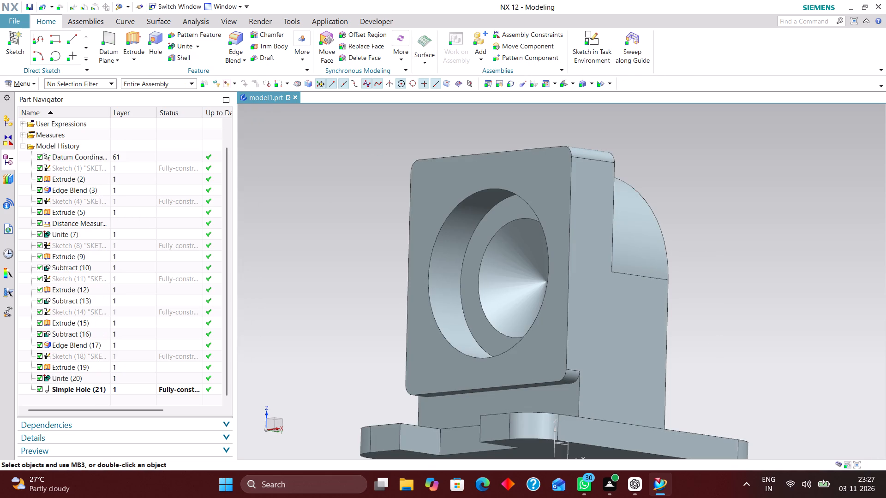
pyautogui.click(138, 390)
pyautogui.rightClick(140, 391)
pyautogui.click(192, 187)
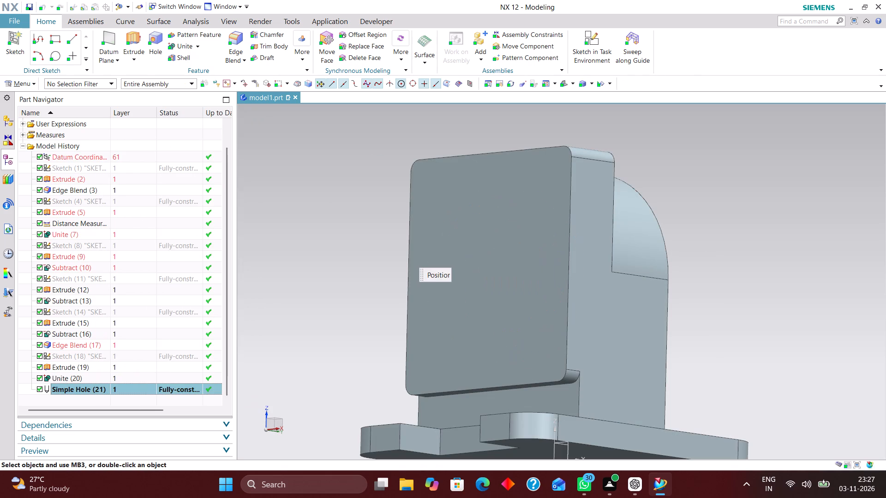
pyautogui.moveTo(210, 321); pyautogui.dragTo(155, 322)
pyautogui.press('0')
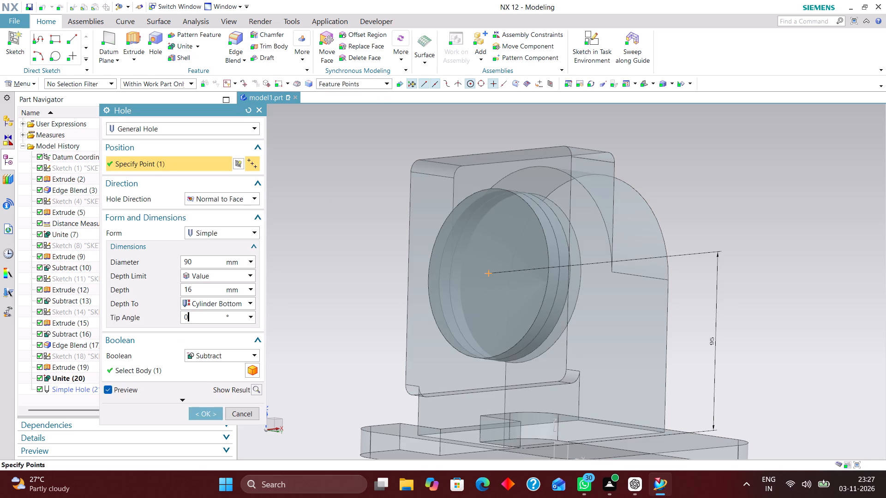
pyautogui.press('Return')
pyautogui.click(202, 415)
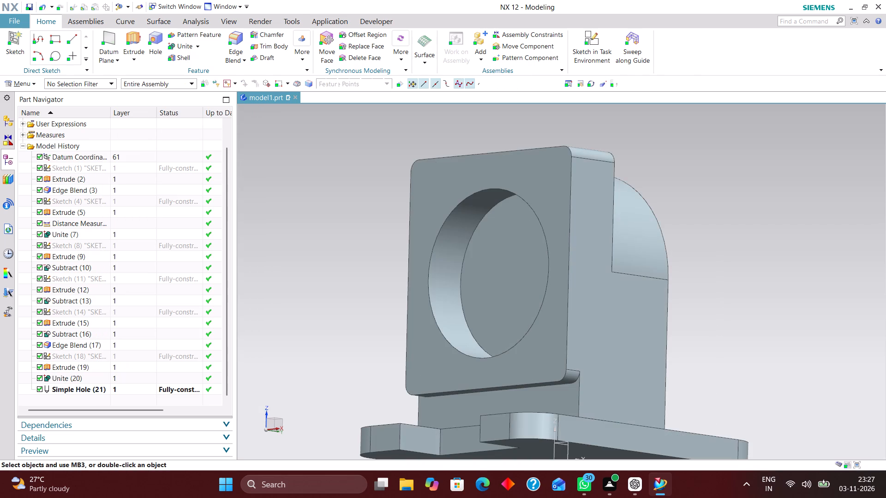
pyautogui.moveTo(333, 213); pyautogui.dragTo(341, 220, button='middle')
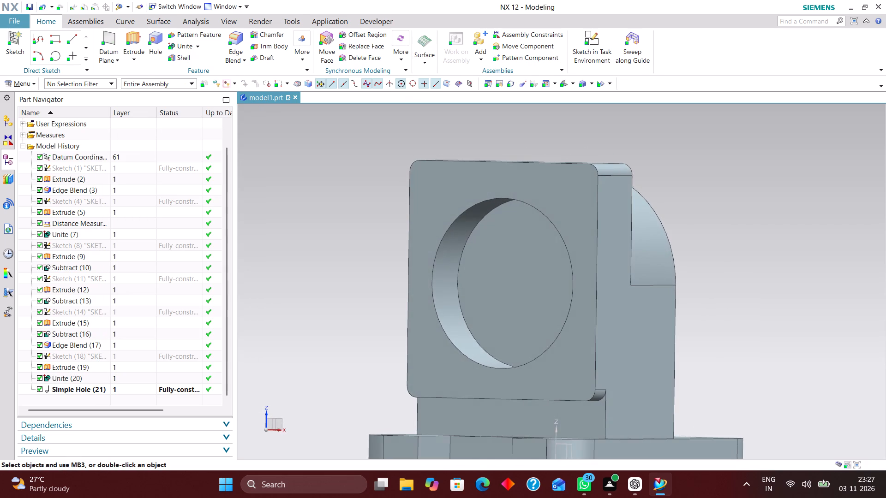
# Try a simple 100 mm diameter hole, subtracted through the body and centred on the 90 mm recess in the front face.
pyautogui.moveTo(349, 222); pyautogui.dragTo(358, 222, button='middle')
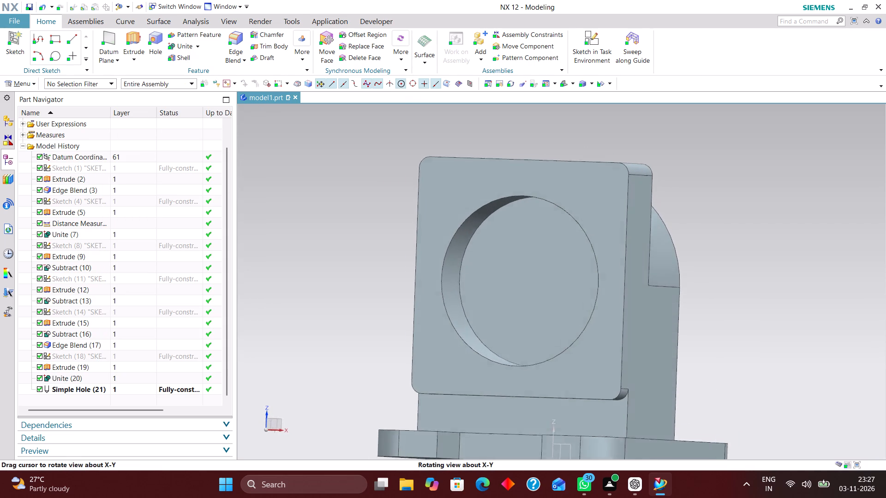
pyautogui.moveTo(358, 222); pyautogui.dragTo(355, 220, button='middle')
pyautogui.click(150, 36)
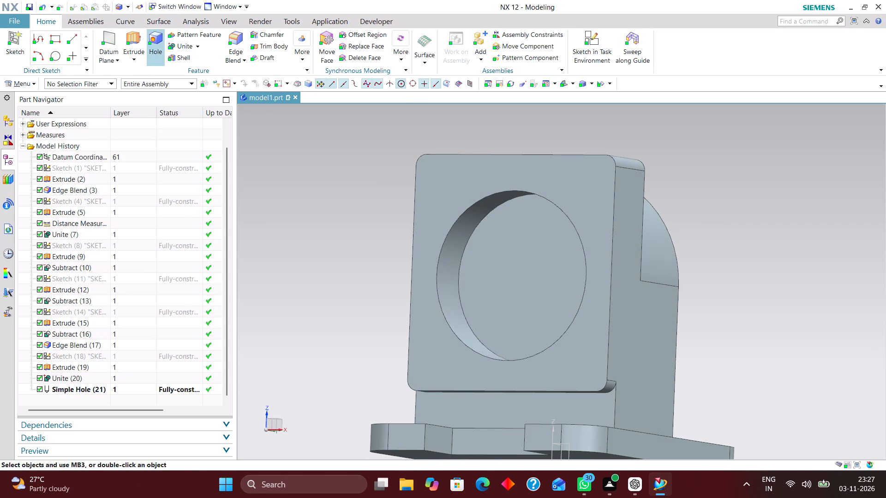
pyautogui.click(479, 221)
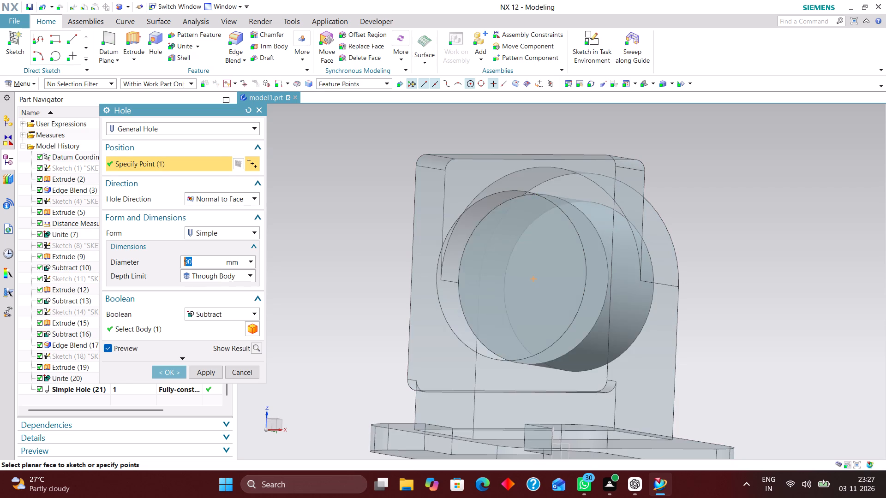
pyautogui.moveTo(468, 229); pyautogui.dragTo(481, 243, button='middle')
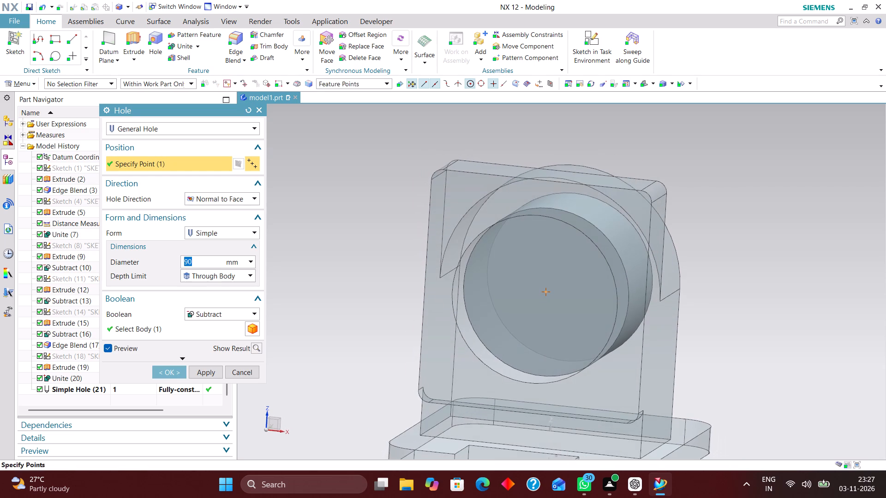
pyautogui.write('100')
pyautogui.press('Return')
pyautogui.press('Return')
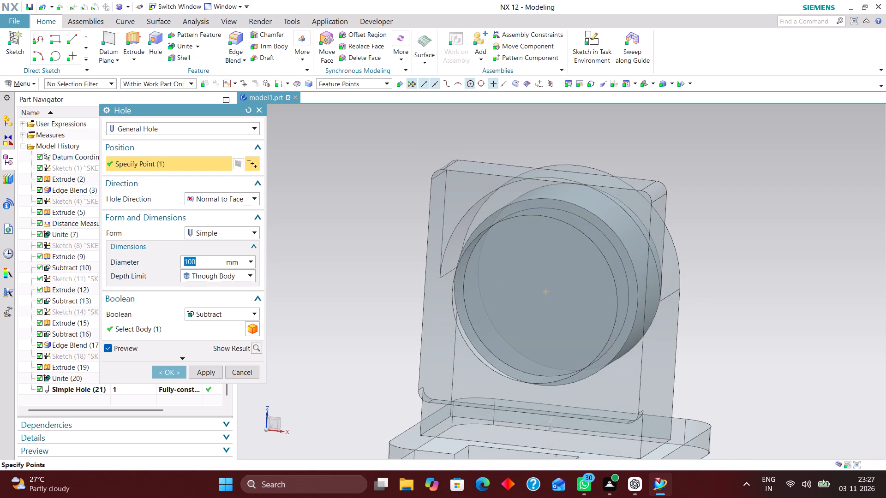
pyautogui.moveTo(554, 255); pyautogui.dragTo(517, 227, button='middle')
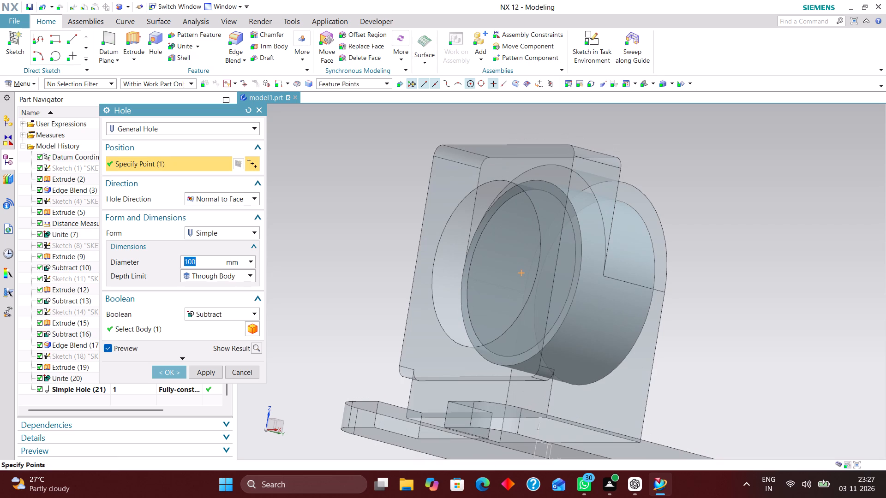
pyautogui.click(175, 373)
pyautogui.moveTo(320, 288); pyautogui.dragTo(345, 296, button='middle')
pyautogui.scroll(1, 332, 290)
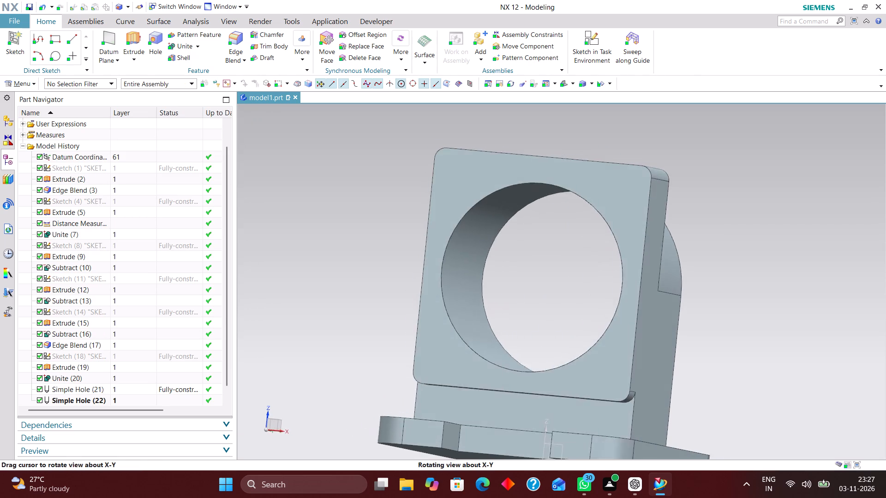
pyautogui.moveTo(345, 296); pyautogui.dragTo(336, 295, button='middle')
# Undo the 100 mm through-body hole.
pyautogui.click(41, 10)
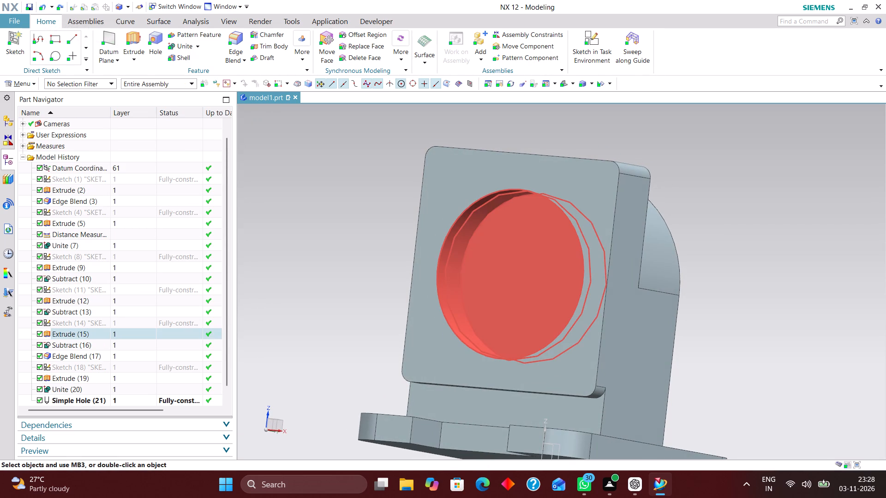
# Create a subtracted simple hole, 100 mm diameter, 50 mm deep with 0° tip angle, at the arc centre of the rear rounded face.
pyautogui.scroll(-2, 467, 297)
pyautogui.moveTo(608, 294); pyautogui.dragTo(573, 297, button='middle')
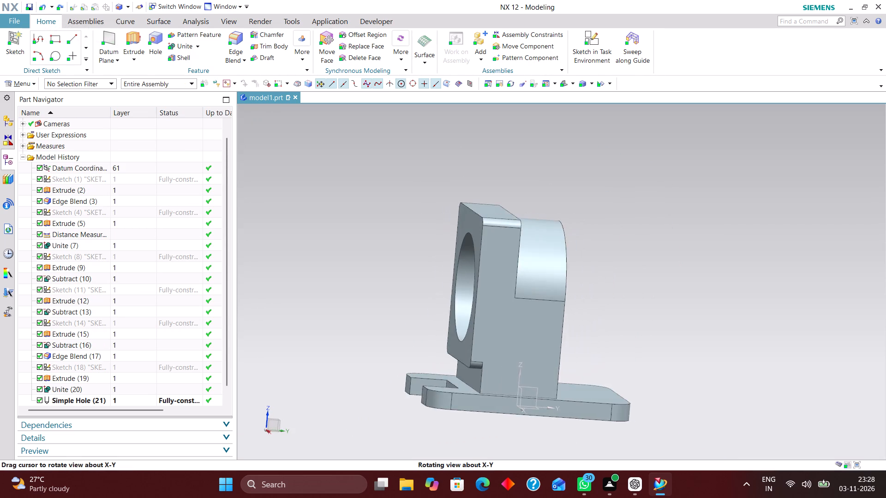
pyautogui.moveTo(573, 297); pyautogui.dragTo(561, 298, button='middle')
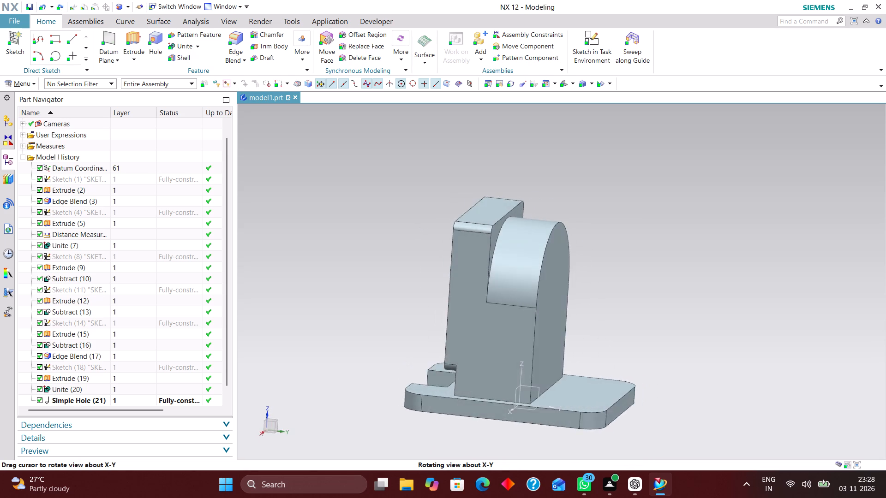
pyautogui.moveTo(561, 298); pyautogui.dragTo(556, 299, button='middle')
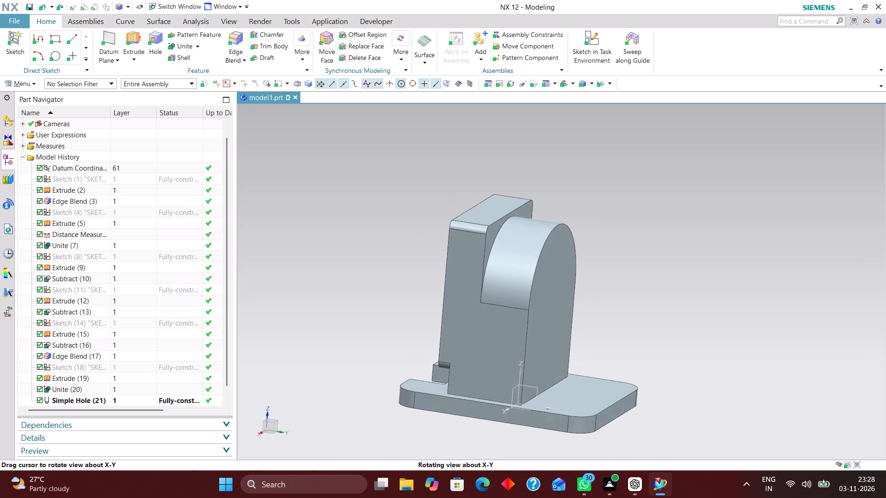
pyautogui.moveTo(556, 299); pyautogui.dragTo(604, 308, button='middle')
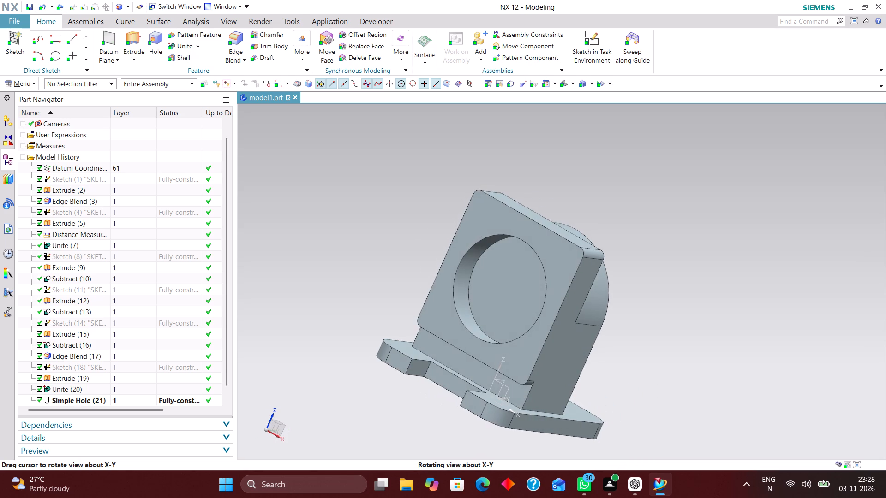
pyautogui.moveTo(604, 308); pyautogui.dragTo(503, 301, button='middle')
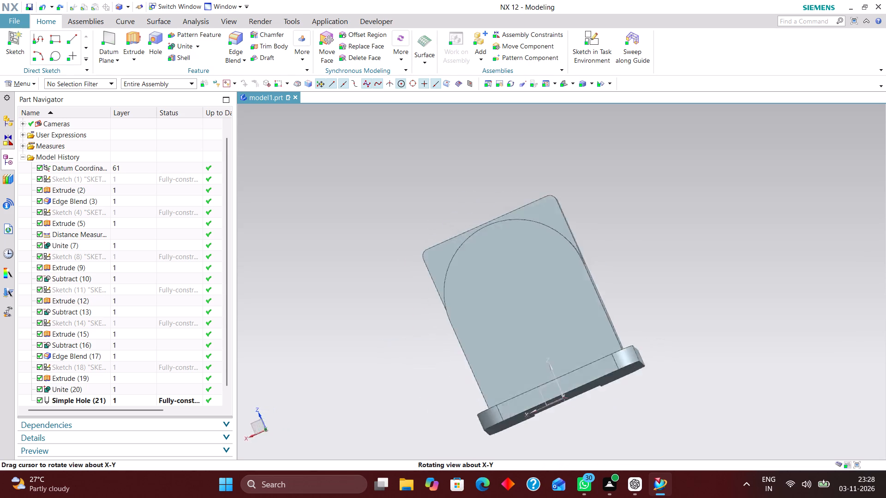
pyautogui.moveTo(503, 301); pyautogui.dragTo(518, 298, button='middle')
pyautogui.scroll(1, 518, 302)
pyautogui.click(155, 39)
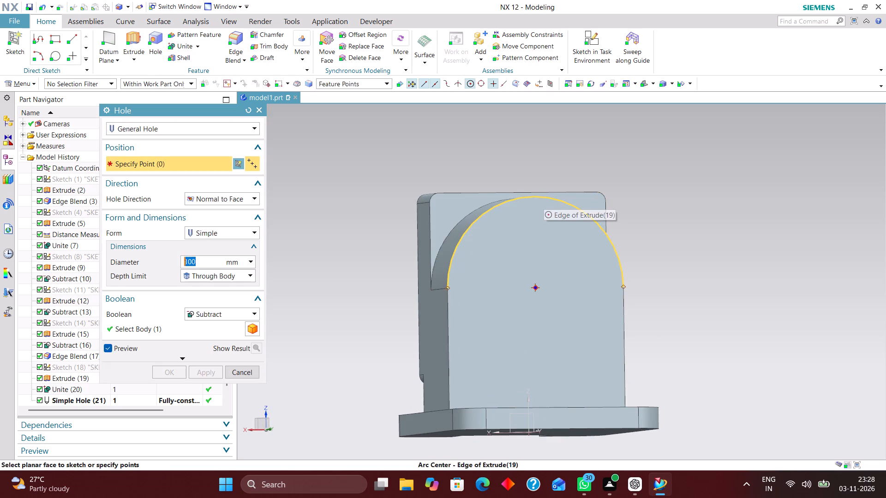
pyautogui.click(250, 112)
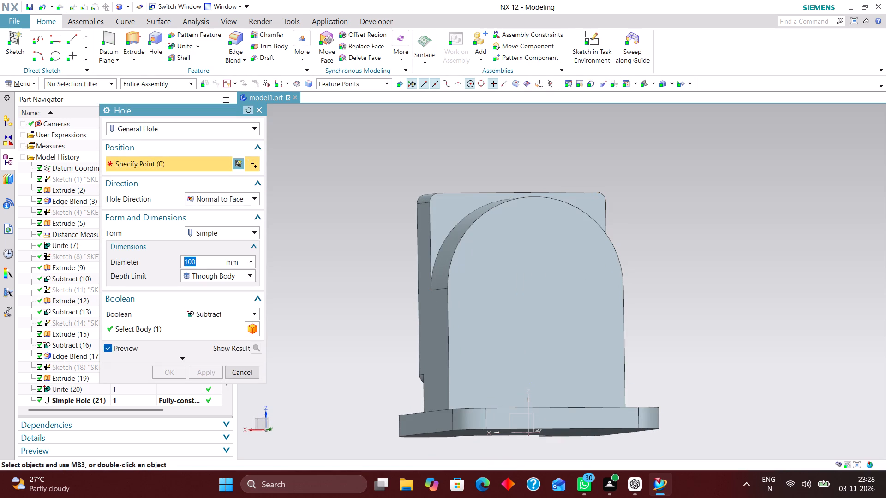
pyautogui.click(526, 197)
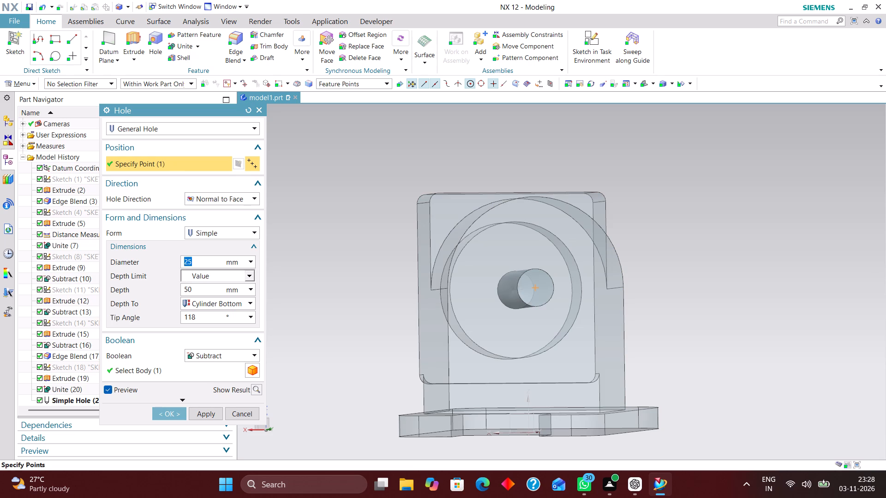
pyautogui.write('100')
pyautogui.press('Return')
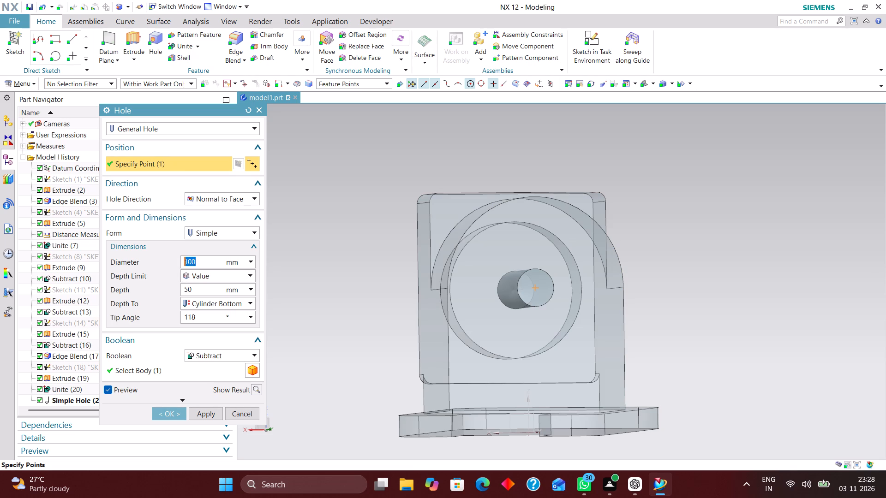
pyautogui.moveTo(388, 279); pyautogui.dragTo(458, 302, button='middle')
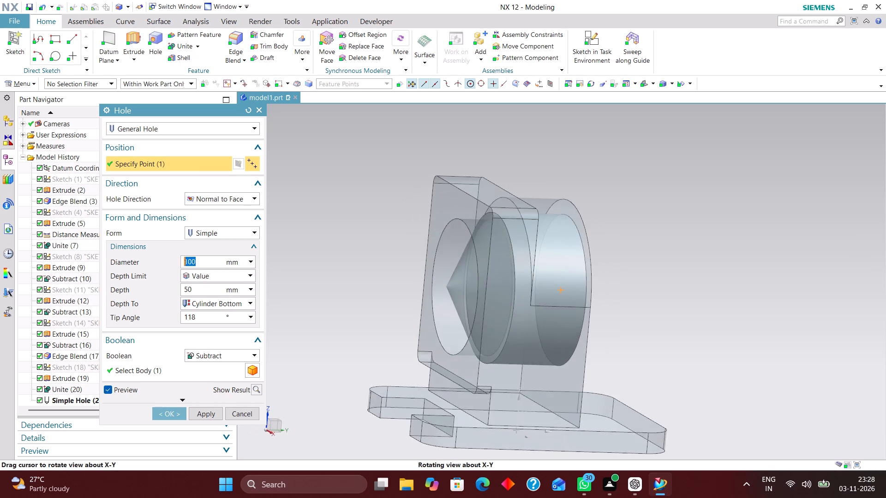
pyautogui.moveTo(458, 302); pyautogui.dragTo(454, 298, button='middle')
pyautogui.moveTo(204, 315); pyautogui.dragTo(184, 321)
pyautogui.press('0')
pyautogui.press('Return')
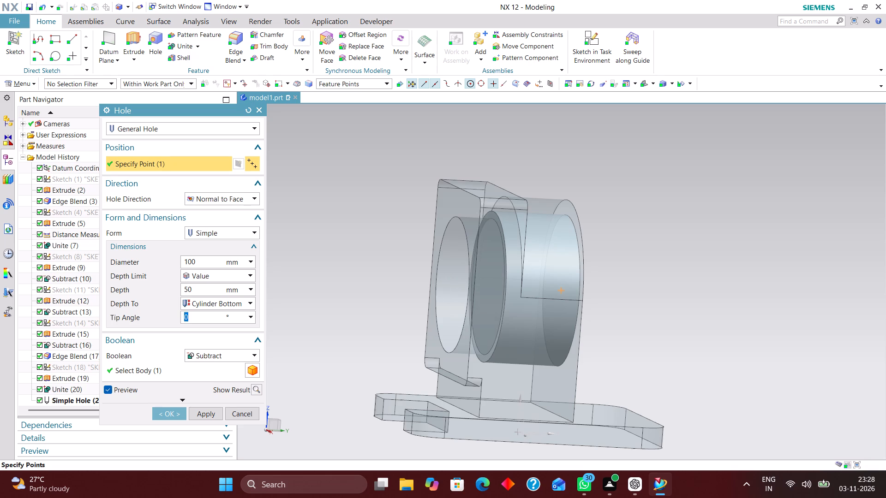
pyautogui.click(173, 410)
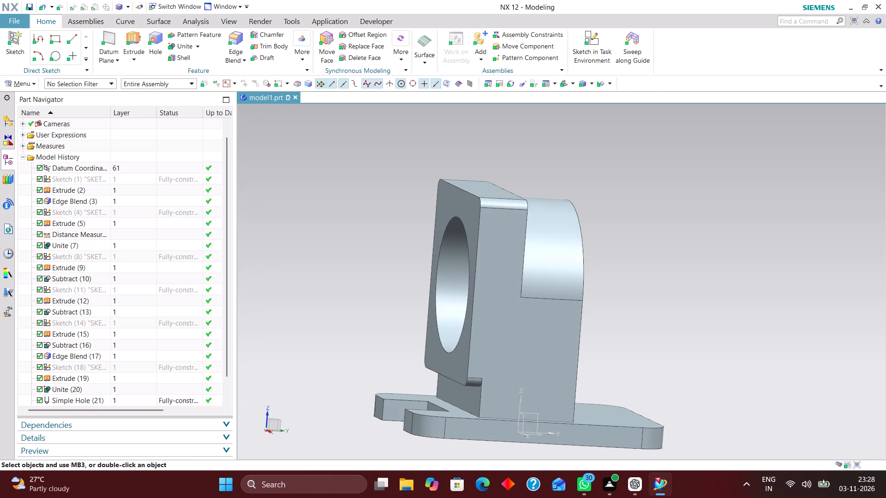
# Examine the stepped bore and the mount's upright body from the front, side and rear.
pyautogui.moveTo(651, 332); pyautogui.dragTo(601, 314, button='middle')
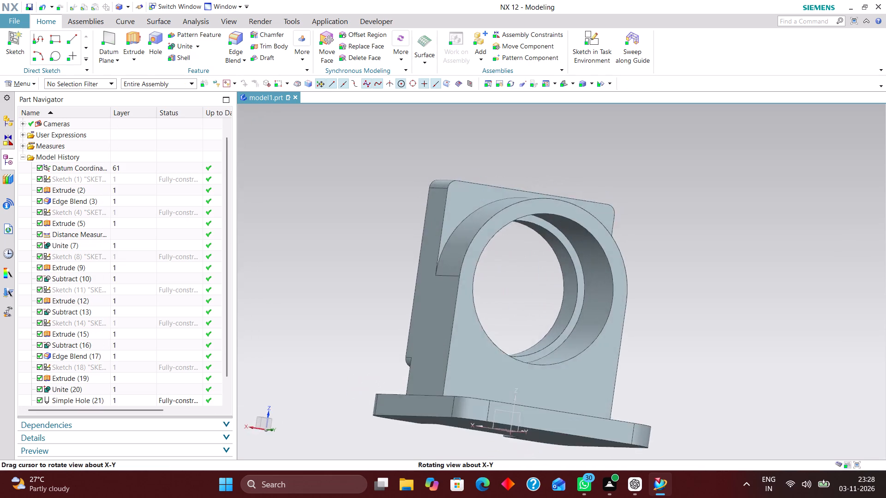
pyautogui.moveTo(601, 314); pyautogui.dragTo(652, 319, button='middle')
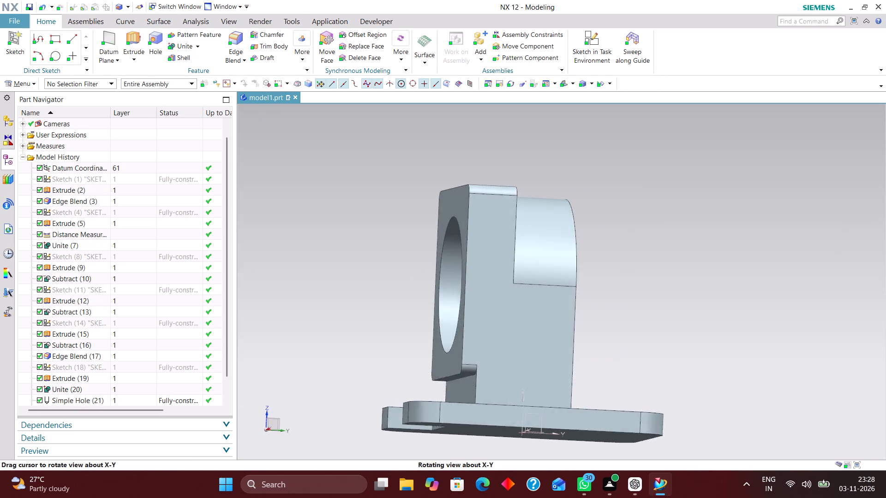
pyautogui.moveTo(652, 319); pyautogui.dragTo(640, 325, button='middle')
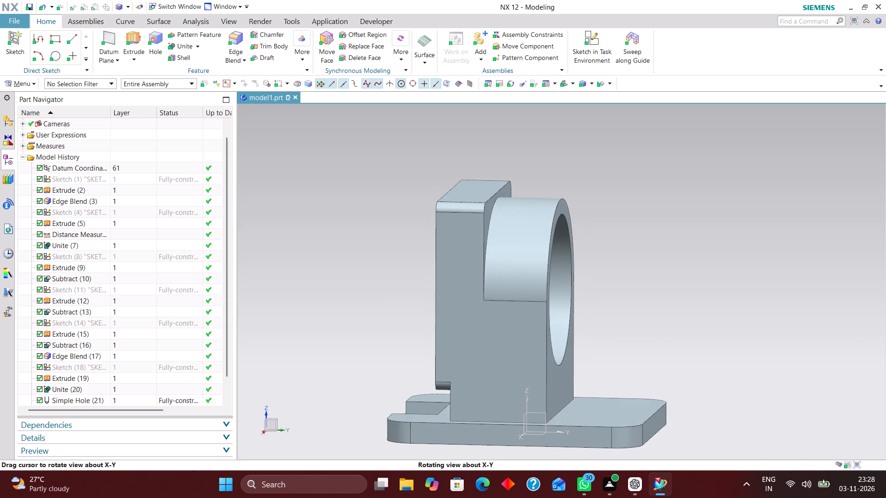
pyautogui.moveTo(640, 325); pyautogui.dragTo(650, 328, button='middle')
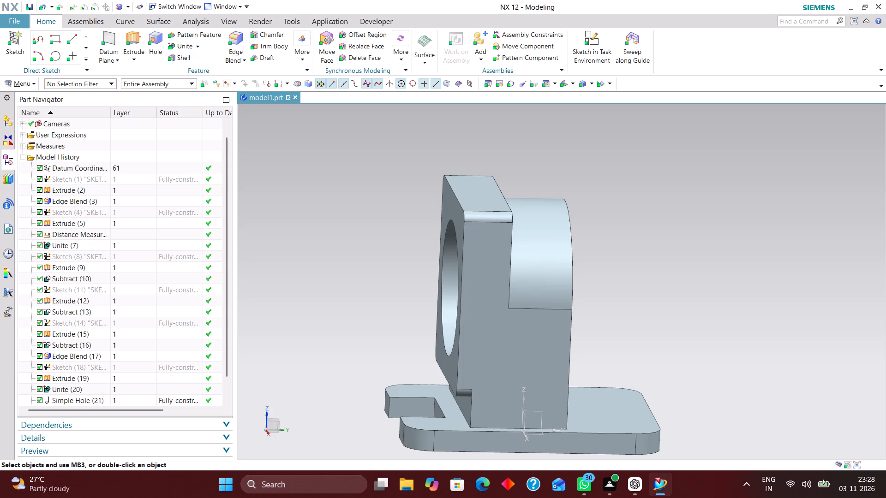
pyautogui.moveTo(673, 360); pyautogui.dragTo(684, 380, button='middle')
pyautogui.scroll(1, 677, 361)
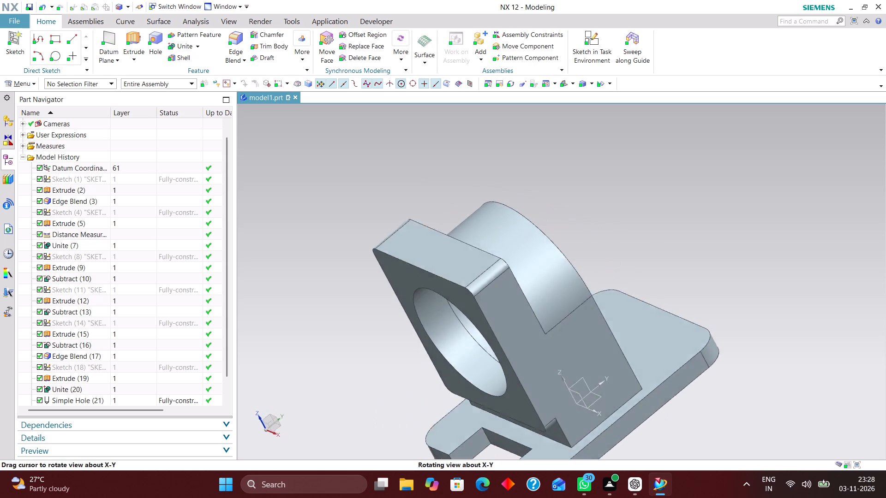
pyautogui.moveTo(684, 380); pyautogui.dragTo(708, 401, button='middle')
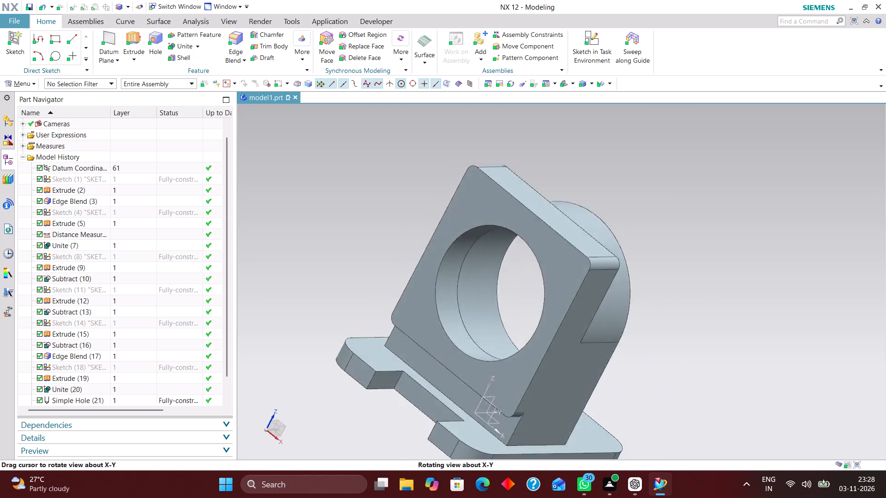
pyautogui.moveTo(708, 401); pyautogui.dragTo(666, 380, button='middle')
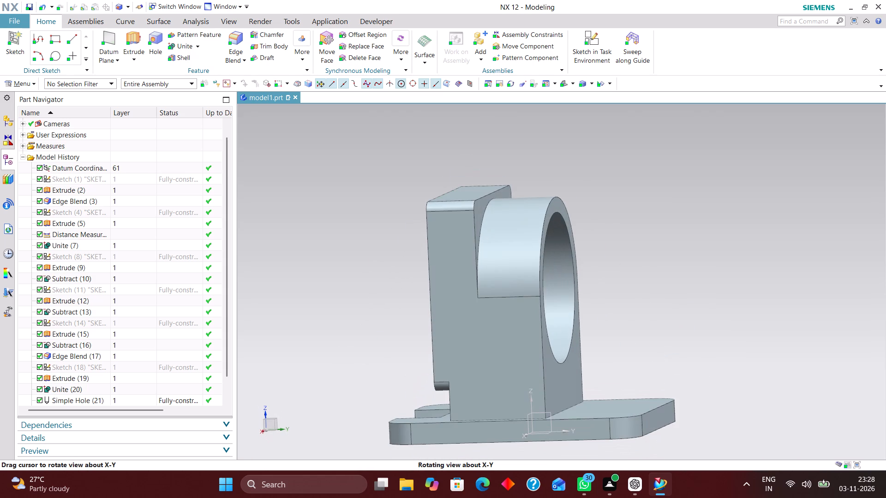
pyautogui.moveTo(666, 380); pyautogui.dragTo(678, 385, button='middle')
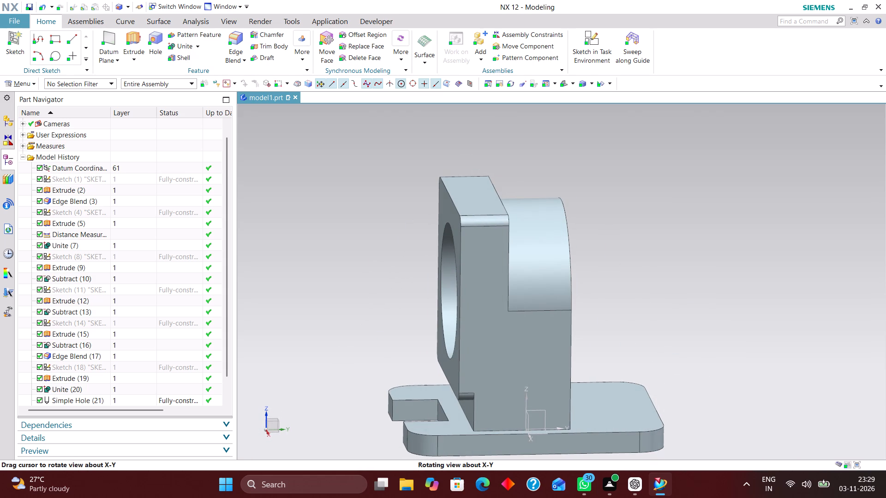
pyautogui.moveTo(678, 385); pyautogui.dragTo(658, 389, button='middle')
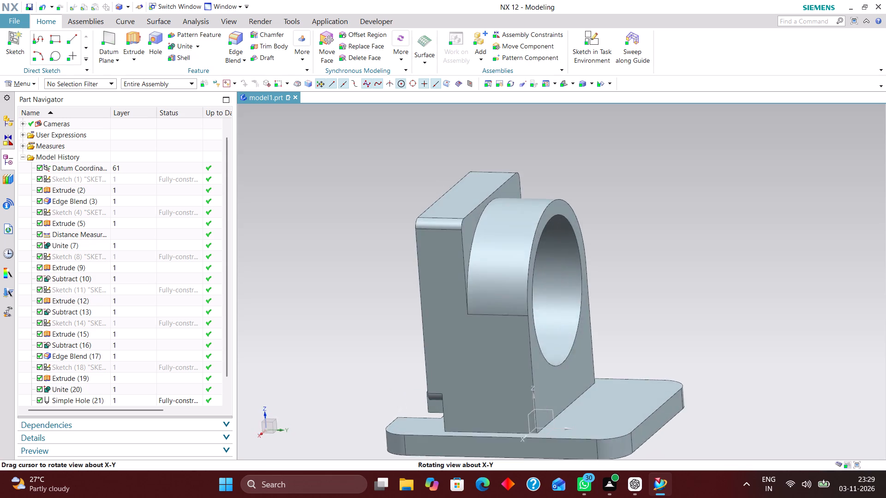
pyautogui.moveTo(658, 389); pyautogui.dragTo(666, 381, button='middle')
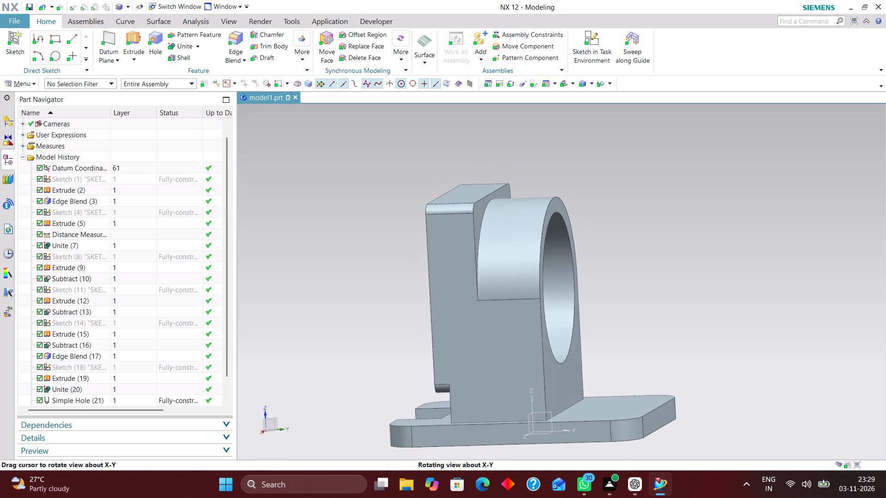
pyautogui.moveTo(666, 381); pyautogui.dragTo(668, 383, button='middle')
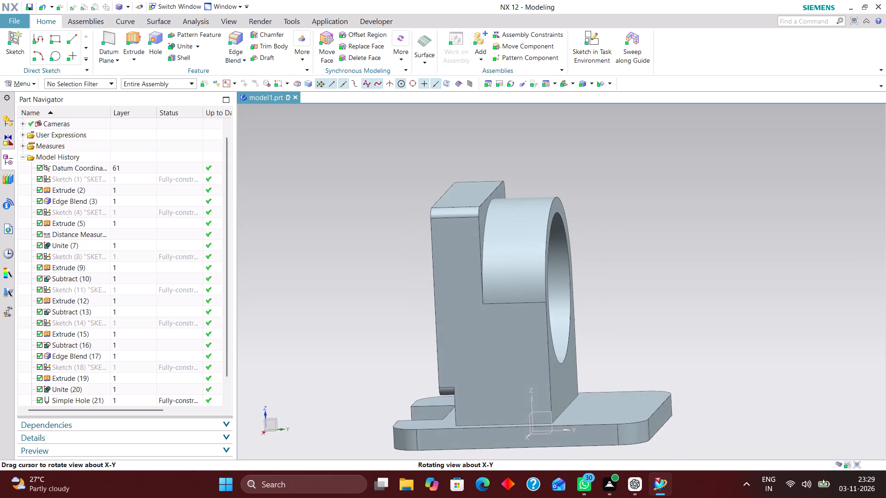
pyautogui.moveTo(668, 383); pyautogui.dragTo(655, 385, button='middle')
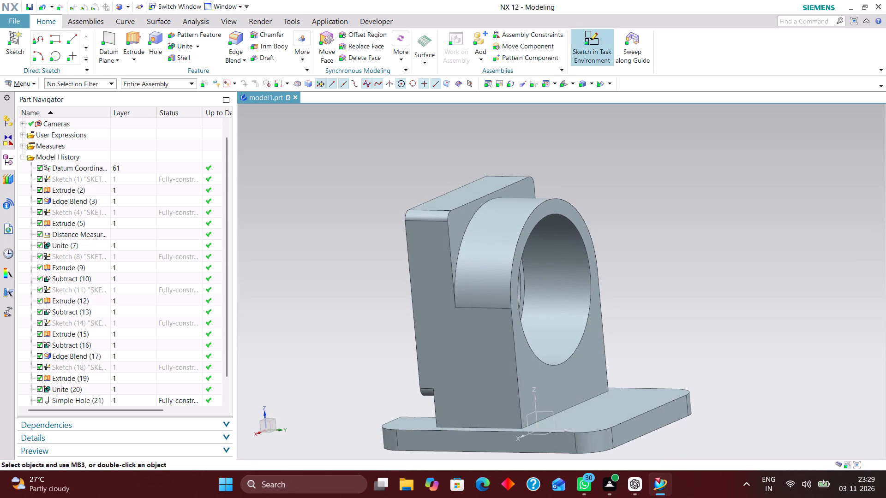
# Start a task-environment sketch on the XZ plane of the datum coordinate system.
pyautogui.click(594, 34)
pyautogui.click(532, 412)
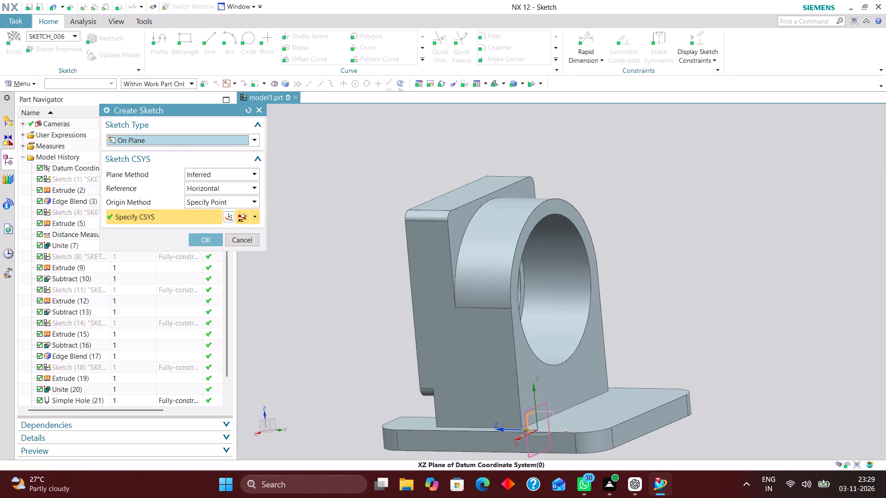
pyautogui.click(207, 239)
pyautogui.scroll(-2, 520, 339)
pyautogui.moveTo(660, 282); pyautogui.dragTo(657, 282, button='middle')
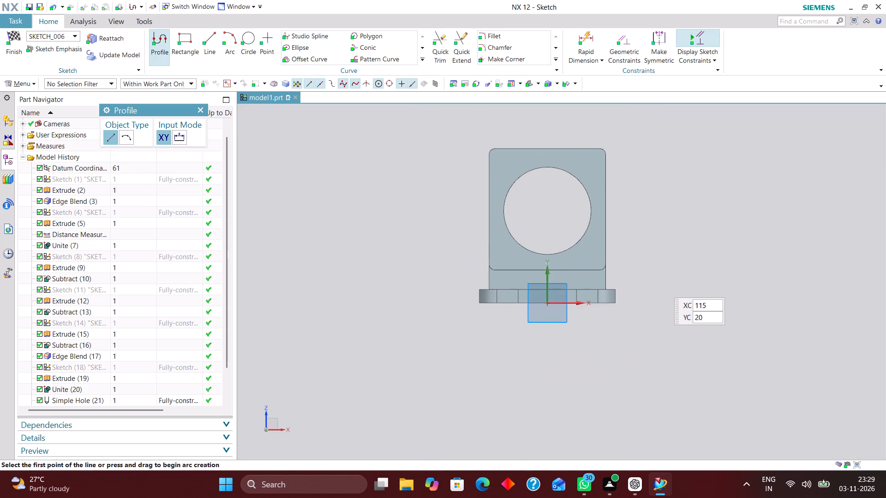
# Sketch a 120 mm diameter circle centred on the bore axis.
pyautogui.moveTo(657, 282); pyautogui.dragTo(526, 282, button='middle')
pyautogui.scroll(1, 526, 282)
pyautogui.moveTo(722, 213); pyautogui.dragTo(630, 222, button='right')
pyautogui.scroll(-1, 567, 307)
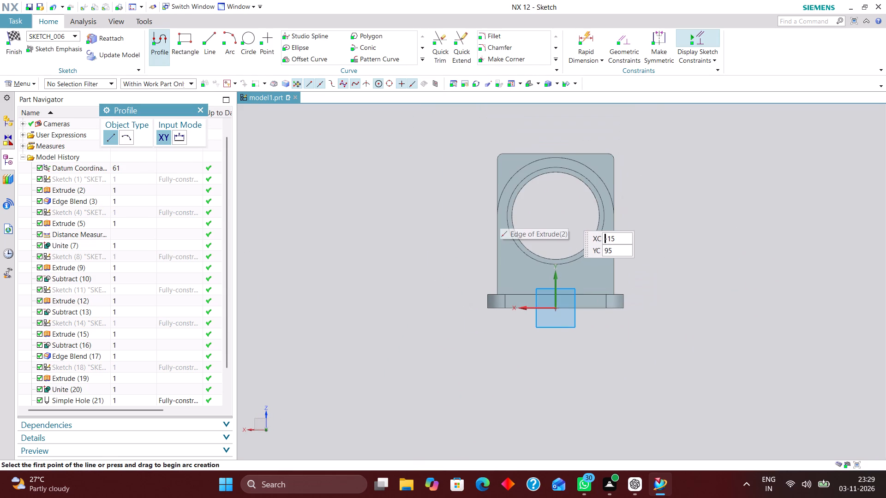
pyautogui.scroll(1, 569, 215)
pyautogui.click(249, 35)
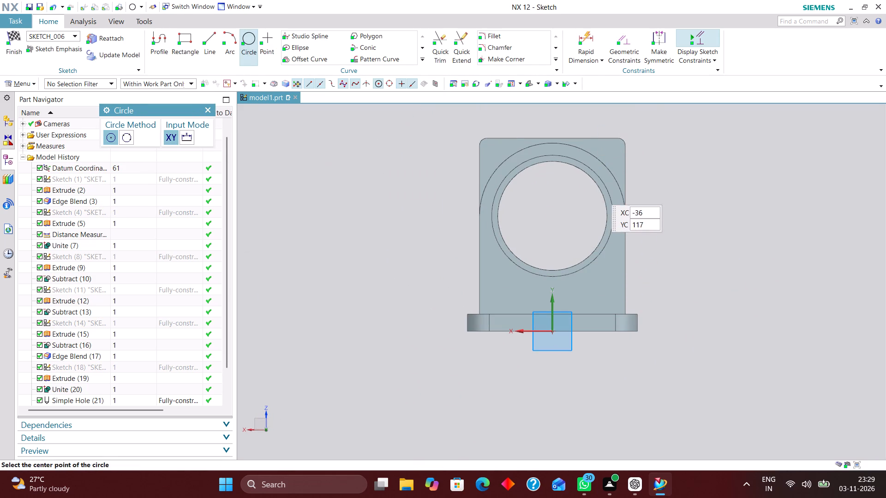
pyautogui.click(553, 219)
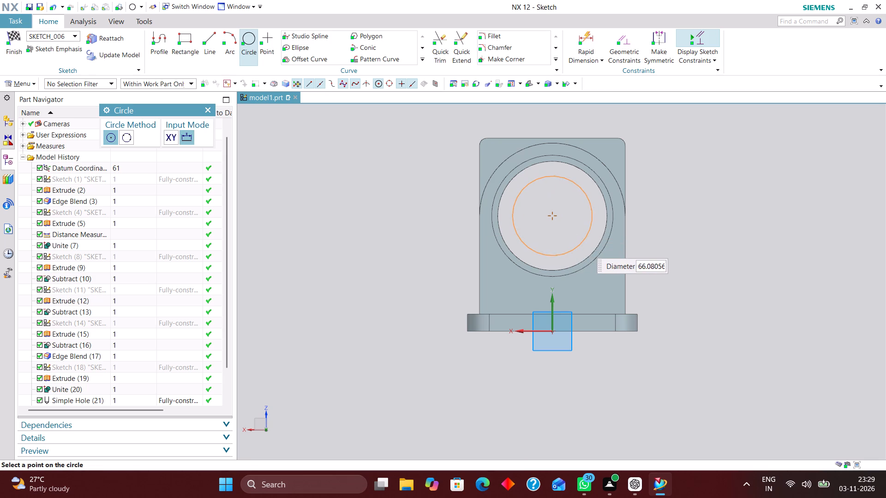
pyautogui.write('120')
pyautogui.press('Return')
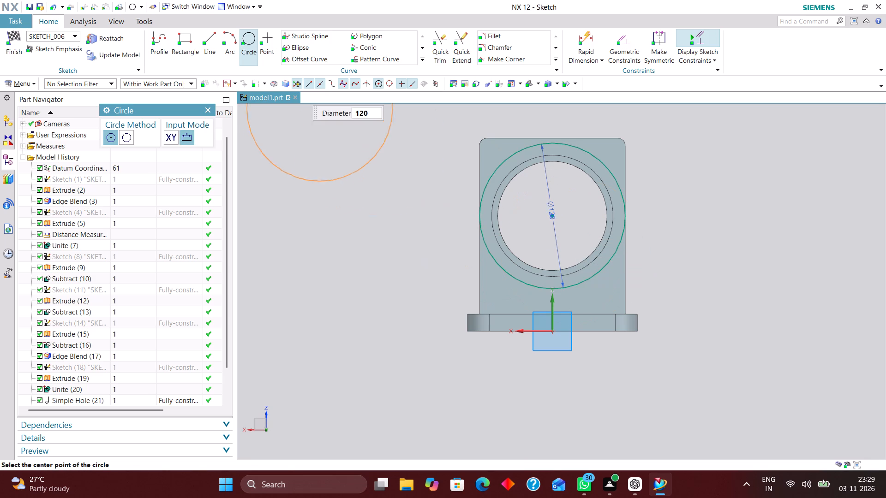
# Sketch two vertical lines, one outside each side of the circle, running down past the base plate.
pyautogui.click(211, 41)
pyautogui.scroll(3, 489, 257)
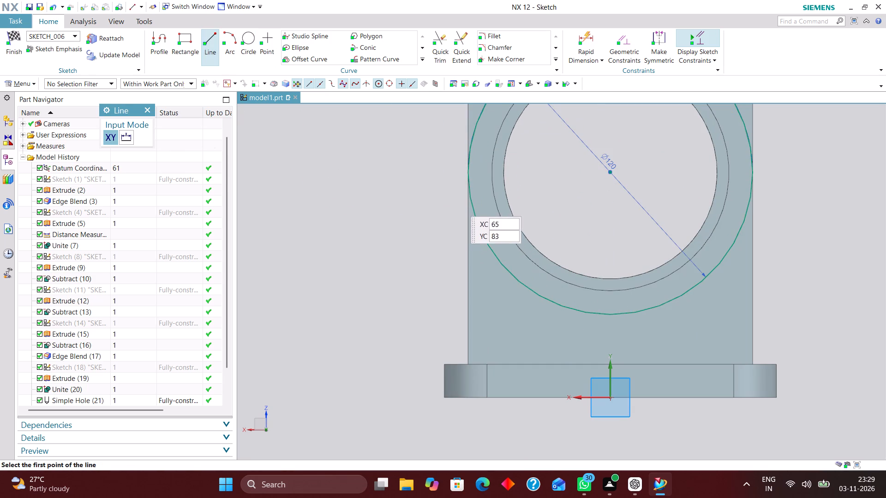
pyautogui.click(449, 186)
pyautogui.click(450, 421)
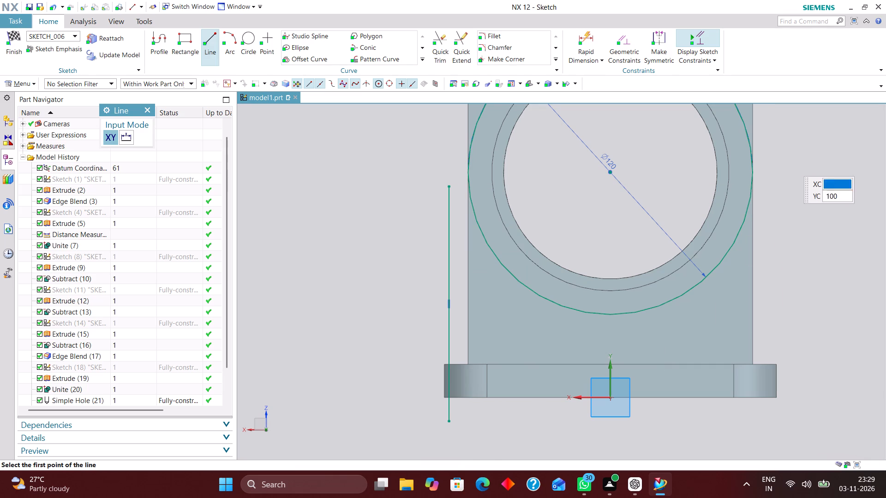
pyautogui.click(789, 161)
pyautogui.click(794, 433)
# Constrain both vertical lines tangent to the 120 mm circle.
pyautogui.click(631, 40)
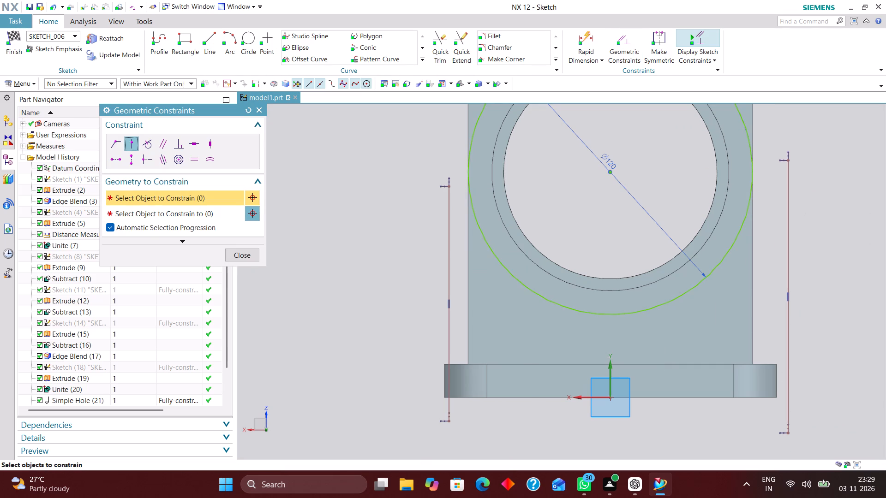
pyautogui.click(144, 142)
pyautogui.click(496, 251)
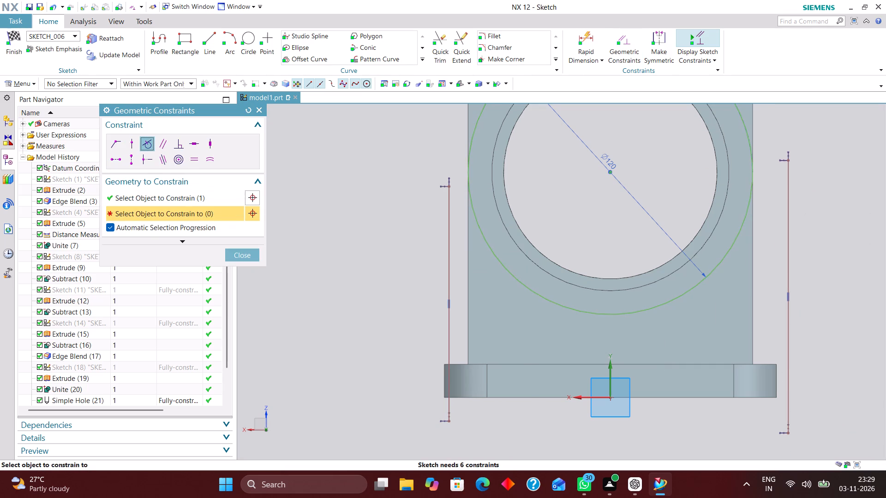
pyautogui.click(448, 253)
pyautogui.click(721, 257)
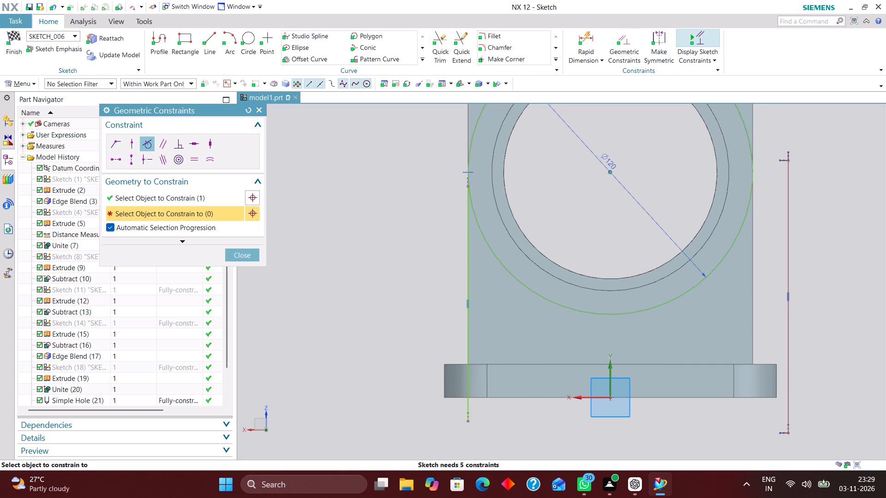
pyautogui.click(791, 249)
# Constrain the upper endpoints of both vertical lines to lie on the circle with Point on Curve.
pyautogui.click(135, 141)
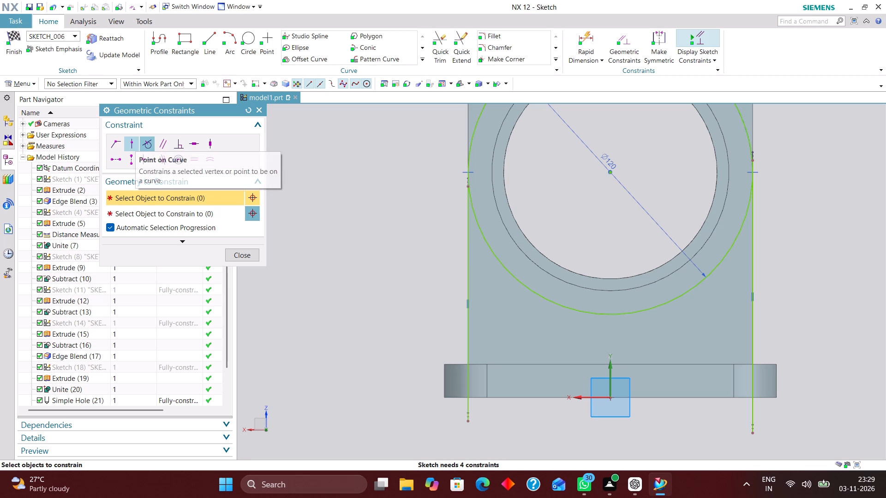
pyautogui.click(467, 187)
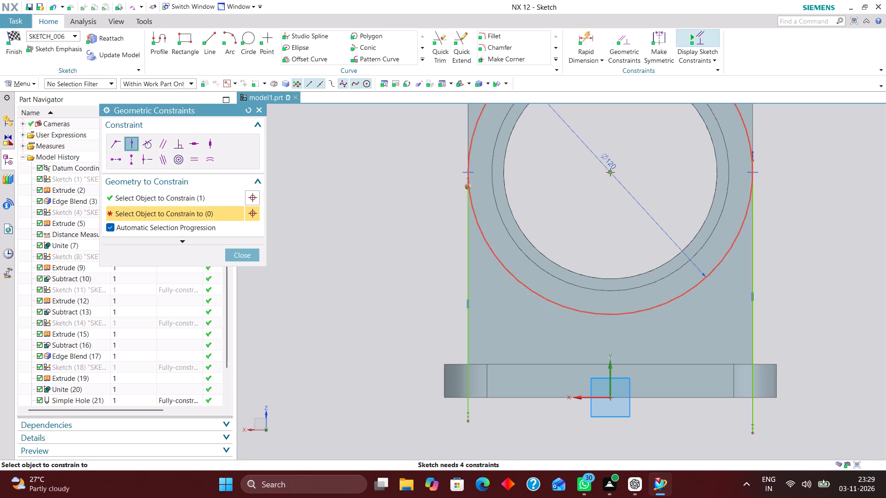
pyautogui.click(477, 212)
pyautogui.click(753, 162)
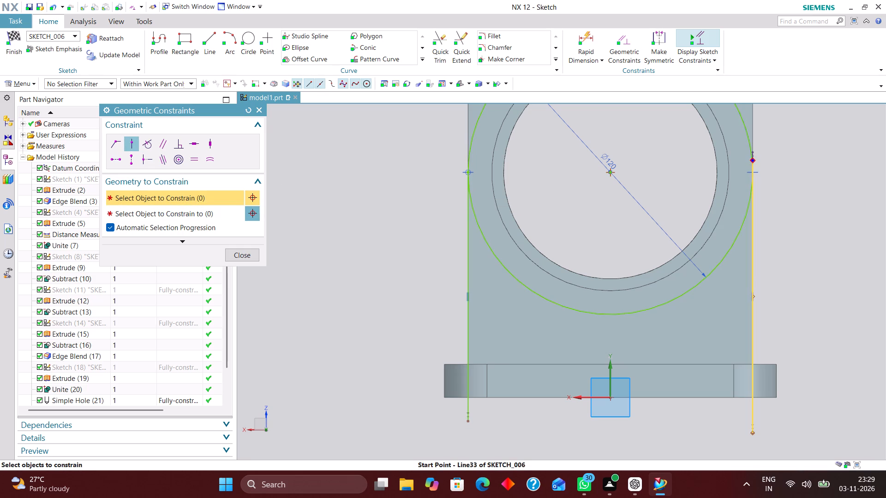
pyautogui.click(751, 140)
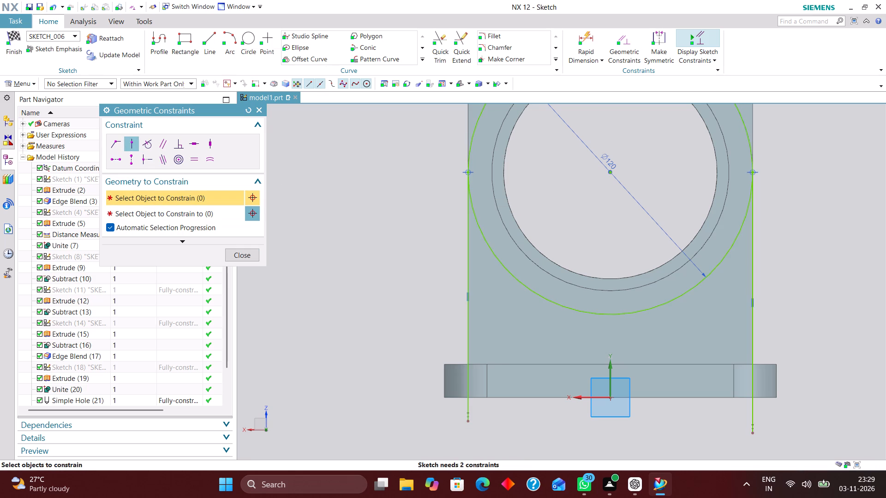
# Sketch a horizontal line crossing both vertical lines and dimension it 14 mm above the sketch's X axis.
pyautogui.click(210, 38)
pyautogui.click(441, 354)
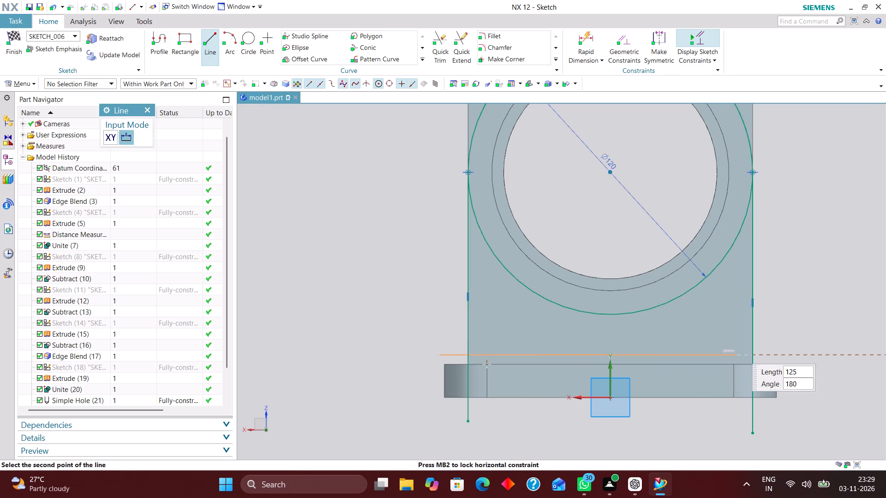
pyautogui.click(784, 342)
pyautogui.click(581, 41)
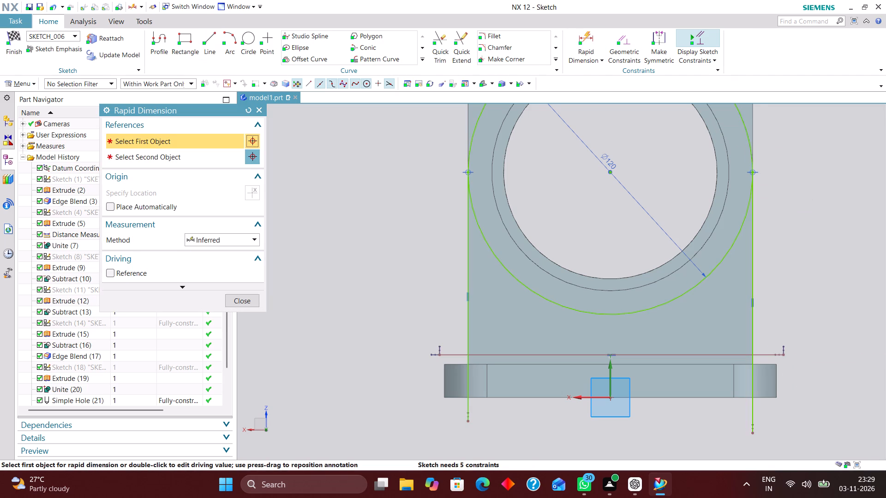
pyautogui.click(584, 397)
pyautogui.click(587, 353)
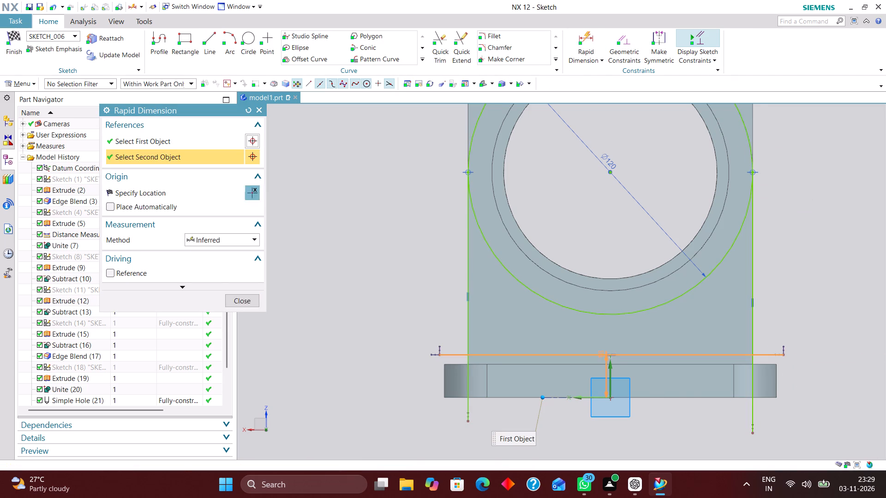
pyautogui.click(592, 435)
pyautogui.write('14')
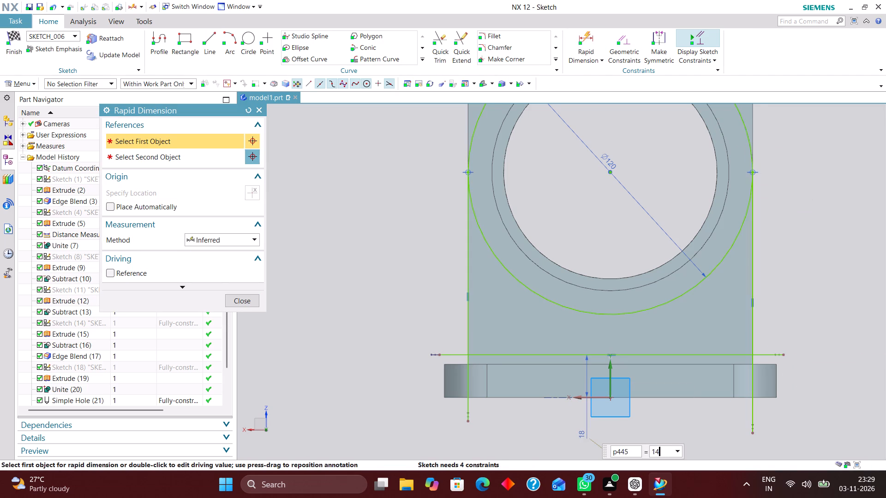
pyautogui.press('Return')
# Trim the overhanging line ends and the circle's lower arc to a closed arched profile, and finish the sketch.
pyautogui.click(432, 42)
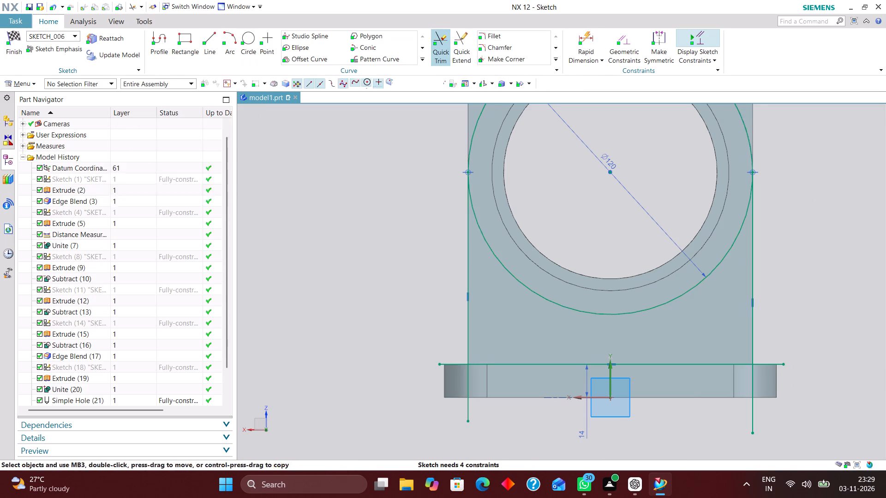
pyautogui.click(437, 362)
pyautogui.click(468, 409)
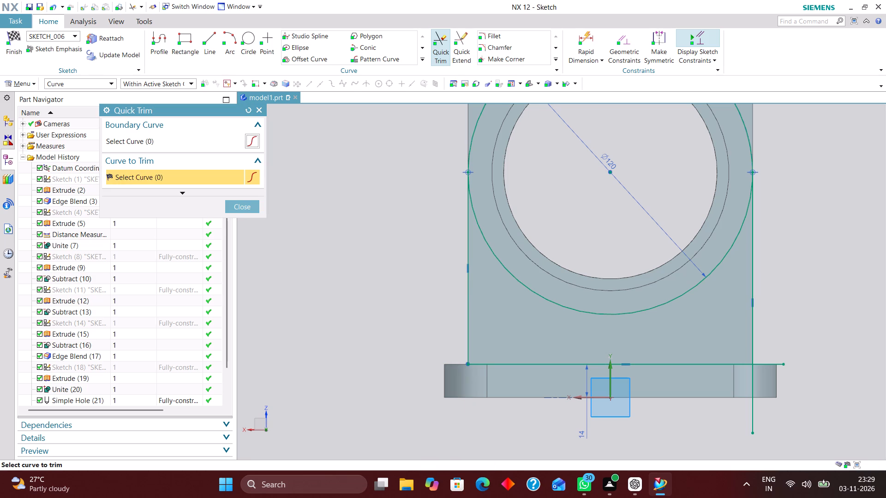
pyautogui.click(751, 423)
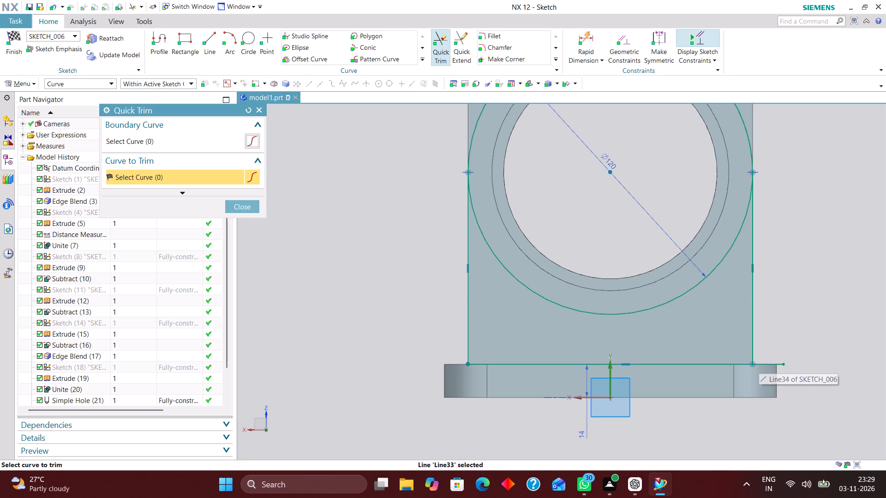
pyautogui.click(785, 367)
pyautogui.click(242, 207)
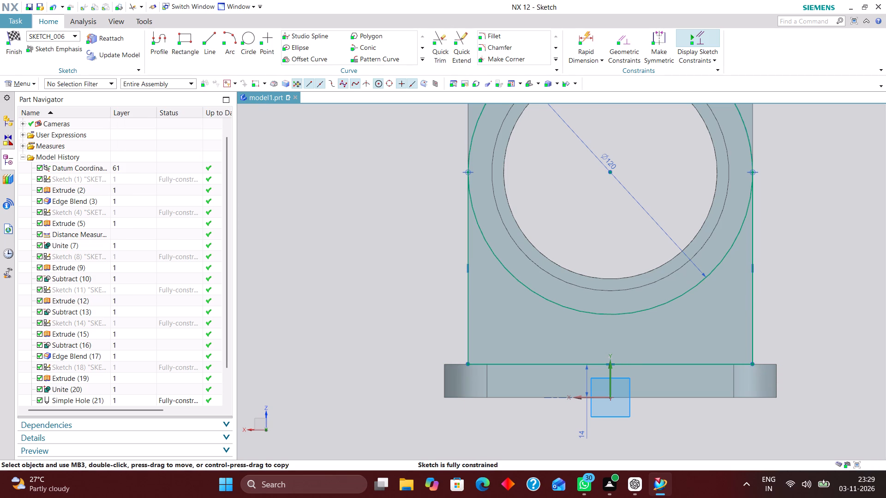
pyautogui.click(438, 43)
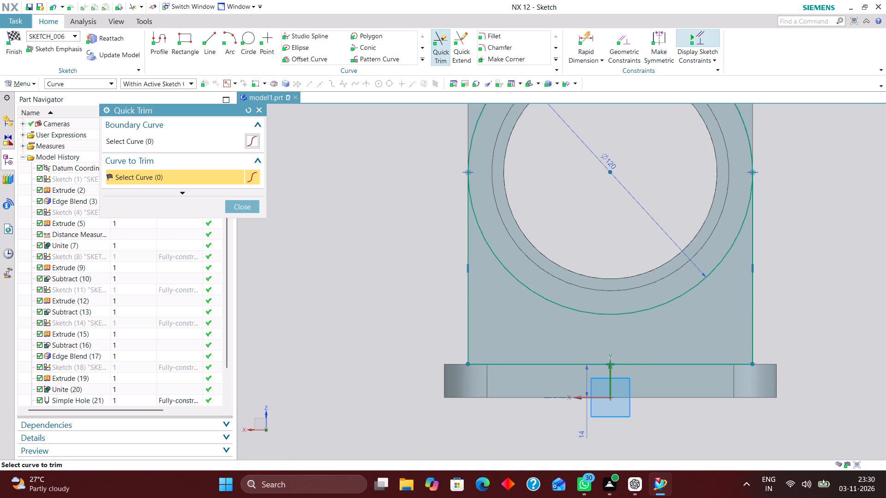
pyautogui.click(558, 307)
pyautogui.click(256, 206)
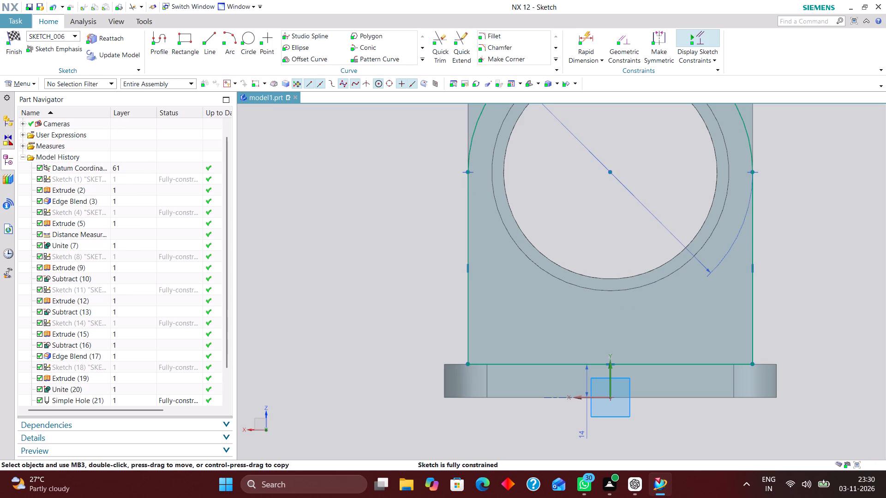
pyautogui.click(9, 36)
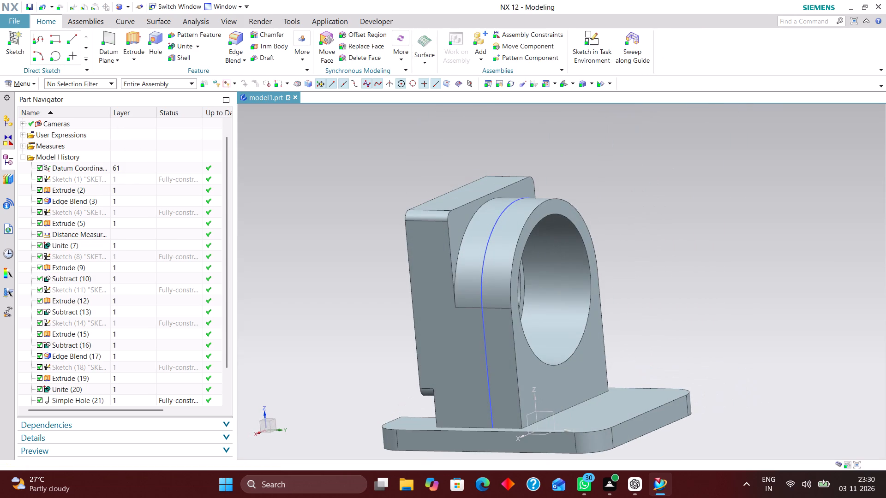
# Extrude the arched profile from a start of 22 mm to an end of 23 mm with Boolean None.
pyautogui.click(132, 39)
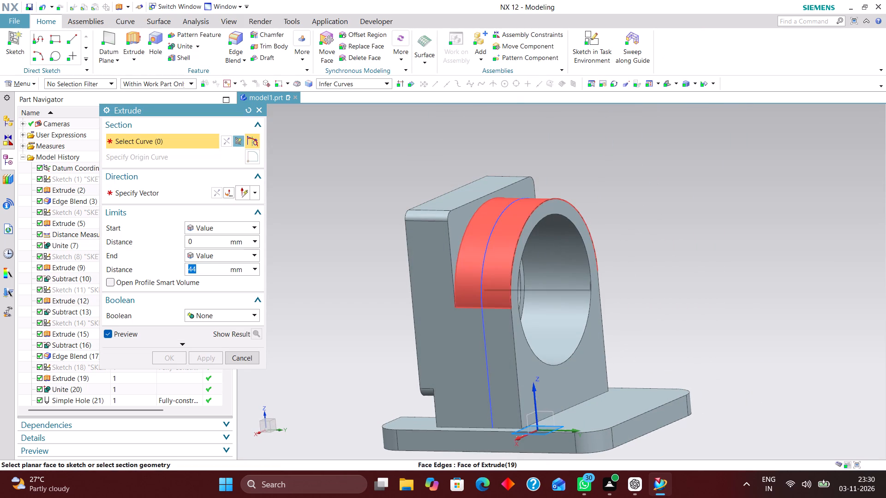
pyautogui.click(481, 291)
pyautogui.moveTo(649, 268); pyautogui.dragTo(692, 264, button='middle')
pyautogui.moveTo(713, 249); pyautogui.dragTo(624, 253, button='right')
pyautogui.moveTo(456, 337); pyautogui.dragTo(559, 339)
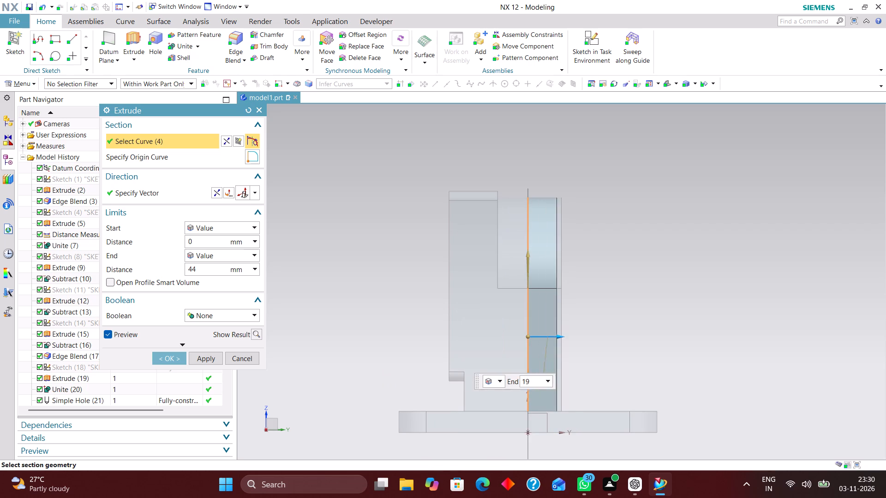
pyautogui.moveTo(559, 339); pyautogui.dragTo(618, 338)
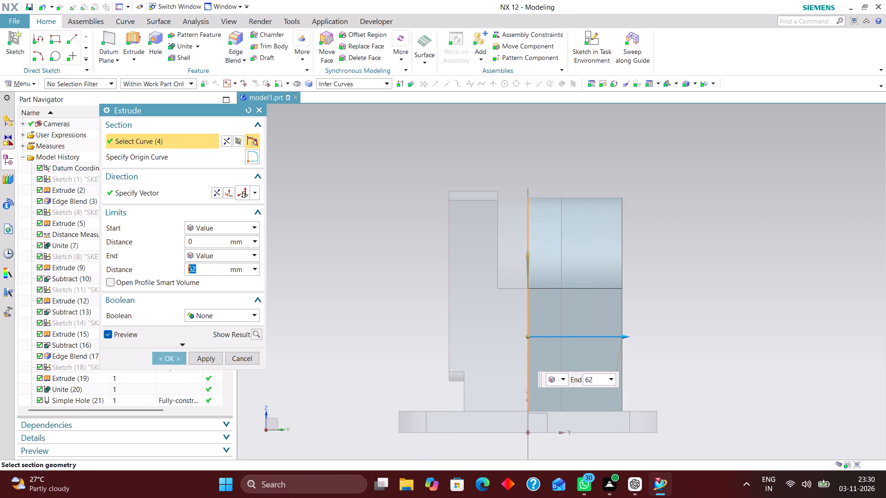
pyautogui.moveTo(528, 337); pyautogui.dragTo(562, 337)
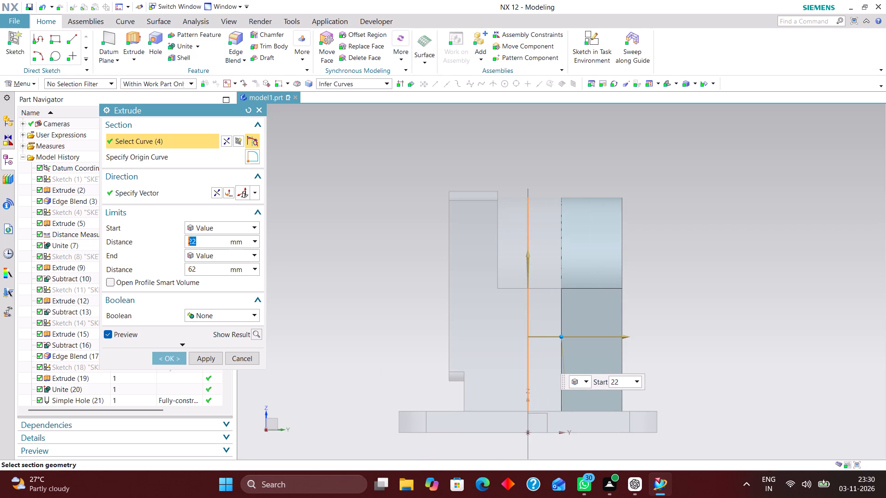
pyautogui.scroll(2, 636, 343)
pyautogui.moveTo(616, 335); pyautogui.dragTo(528, 327)
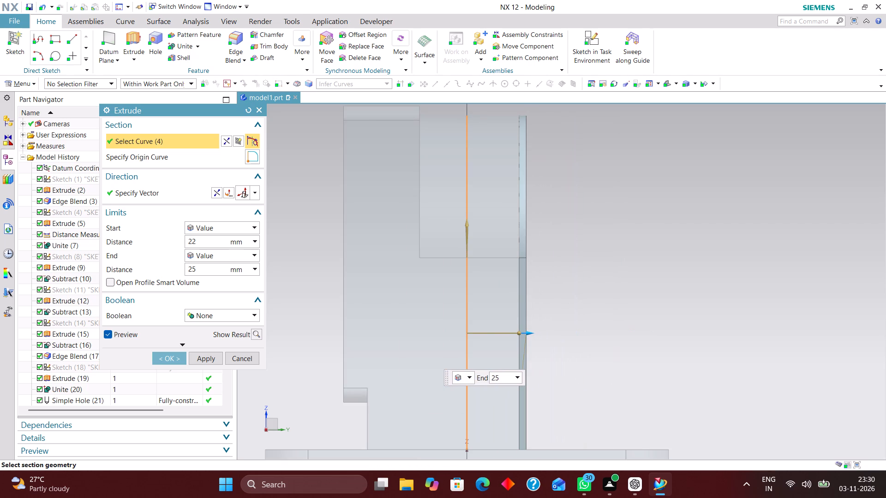
pyautogui.moveTo(528, 327); pyautogui.dragTo(524, 326)
pyautogui.moveTo(592, 311); pyautogui.dragTo(584, 311, button='middle')
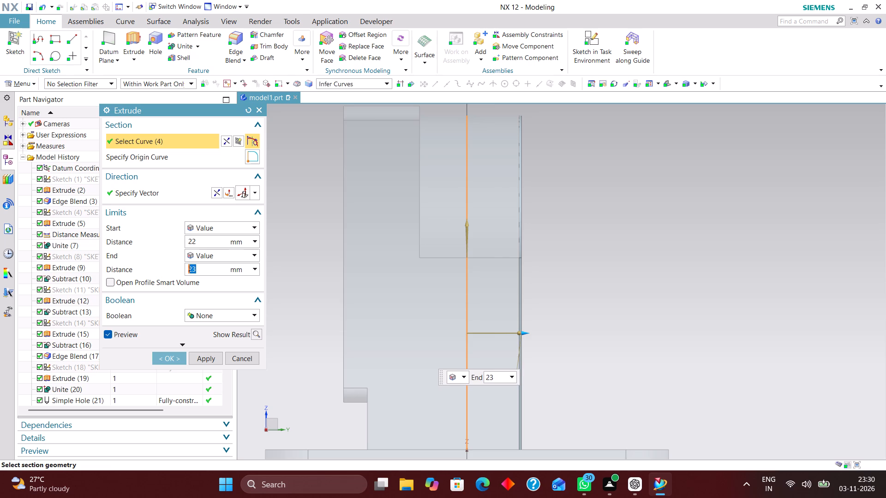
pyautogui.moveTo(584, 311); pyautogui.dragTo(569, 314, button='middle')
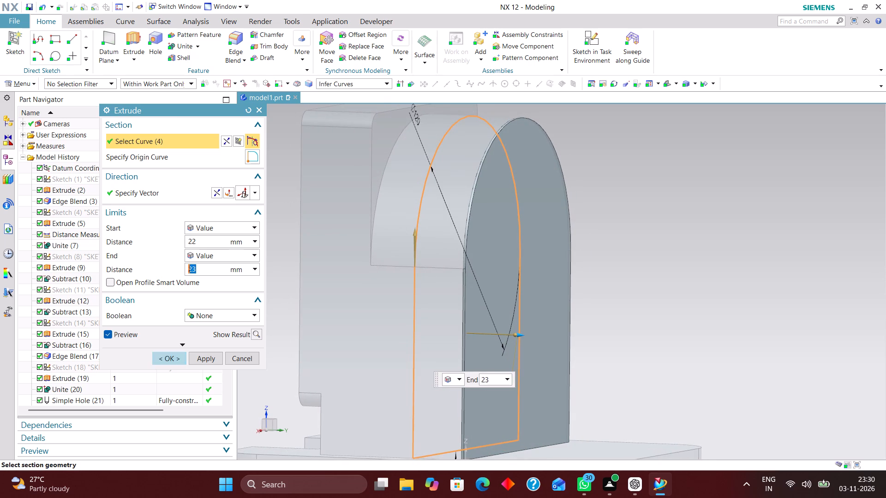
pyautogui.click(173, 356)
# Unite the thin arched plate with the mount body as the target.
pyautogui.scroll(3, 472, 332)
pyautogui.scroll(-2, 469, 311)
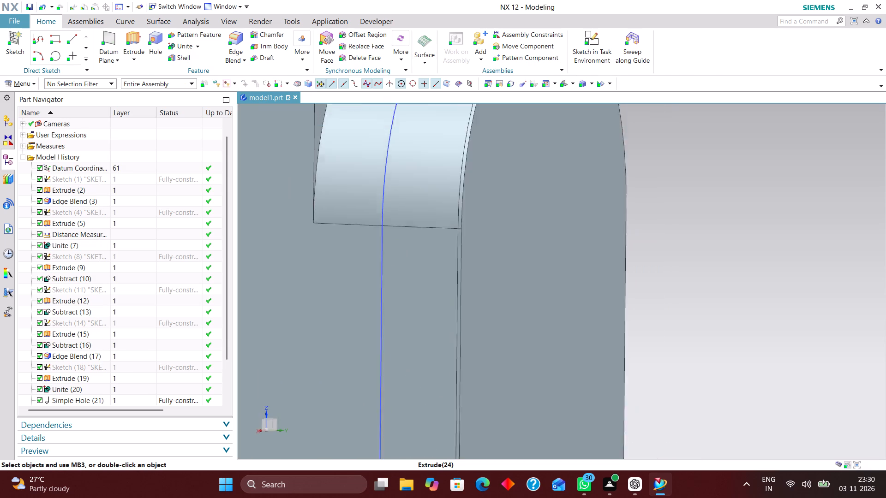
pyautogui.scroll(-2, 469, 318)
pyautogui.click(190, 46)
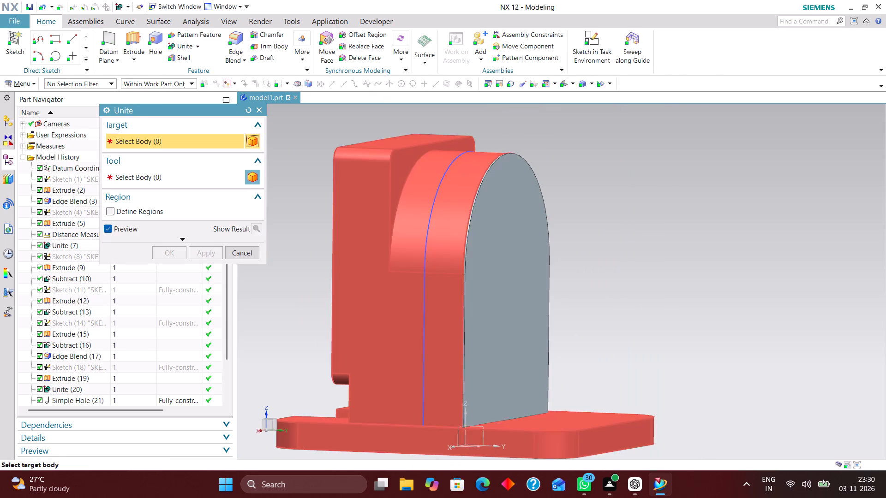
pyautogui.click(414, 207)
pyautogui.click(476, 213)
pyautogui.click(170, 250)
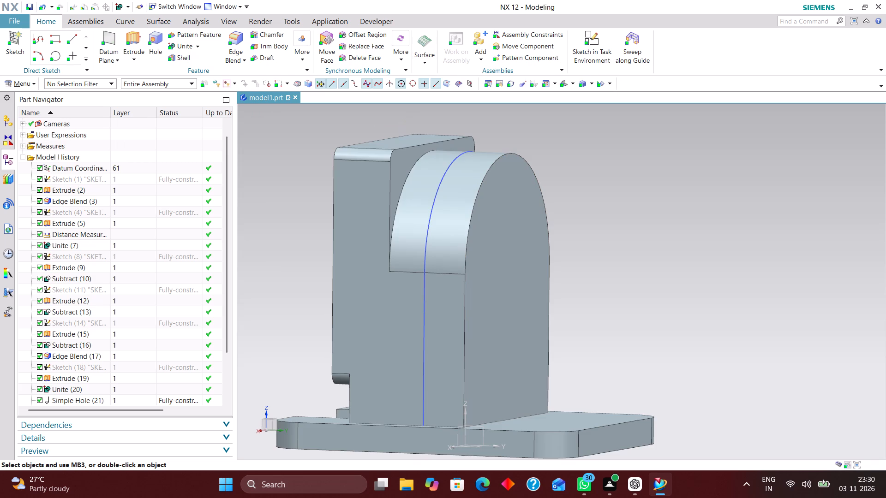
# Create a sketch on the datum coordinate system's vertical XZ plane, parallel to the bore's open face.
pyautogui.scroll(-2, 493, 254)
pyautogui.moveTo(449, 263); pyautogui.dragTo(449, 308, button='right')
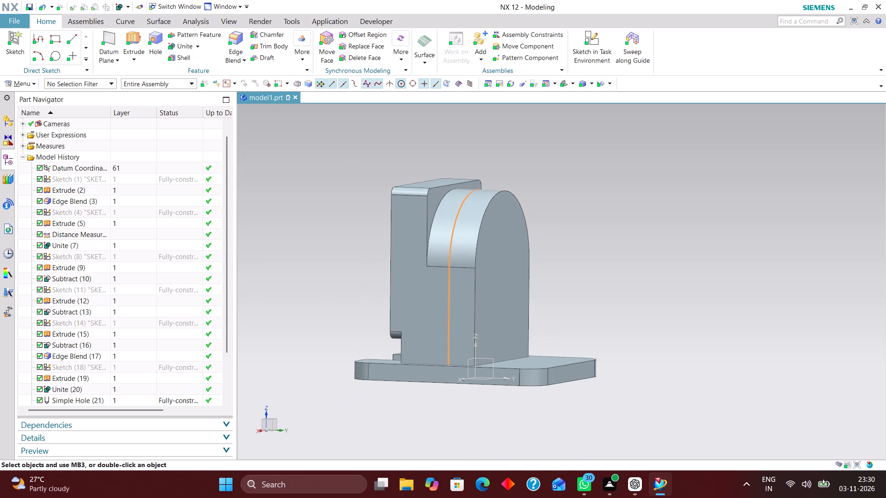
pyautogui.moveTo(602, 296); pyautogui.dragTo(640, 303, button='middle')
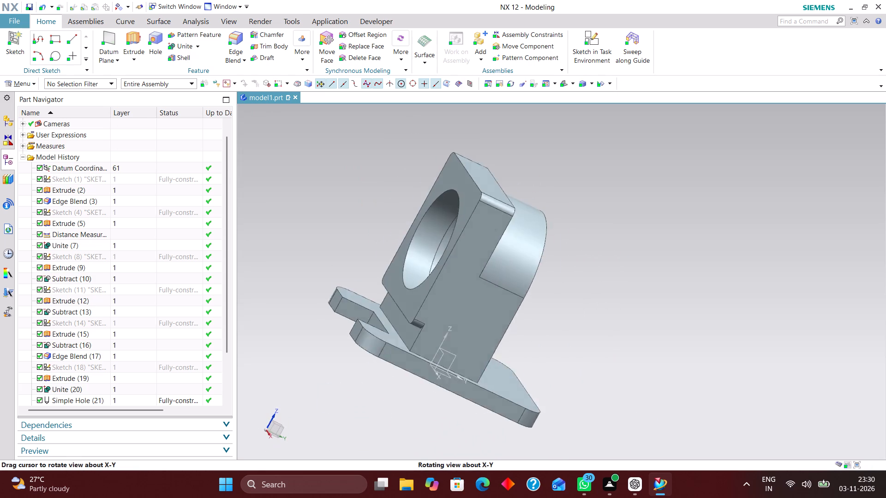
pyautogui.moveTo(640, 303); pyautogui.dragTo(607, 297, button='middle')
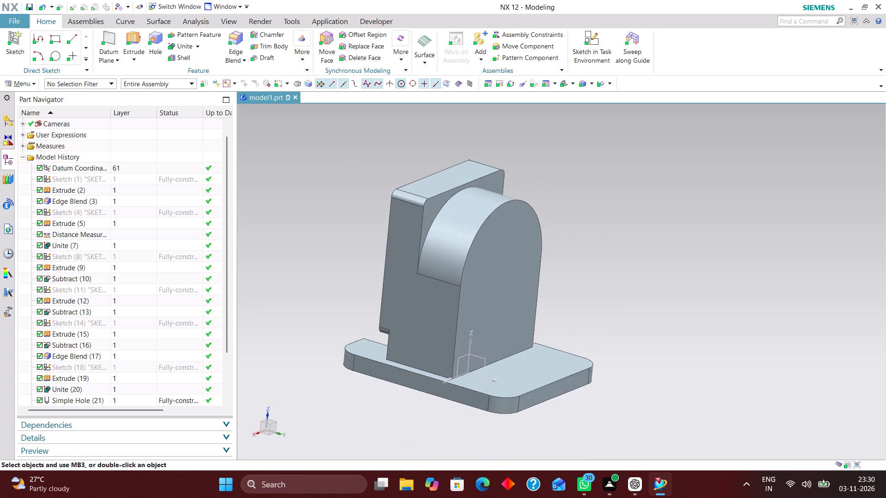
pyautogui.scroll(-1, 588, 239)
pyautogui.moveTo(591, 265); pyautogui.dragTo(637, 287, button='middle')
pyautogui.scroll(1, 635, 282)
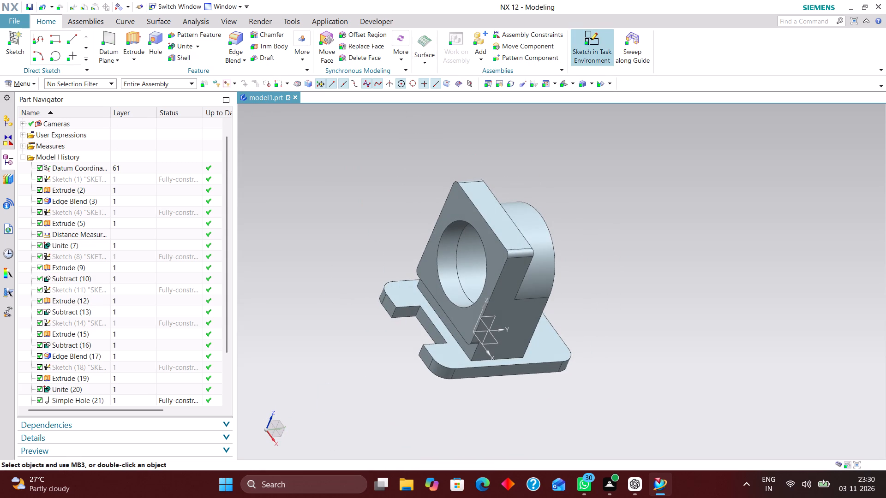
pyautogui.click(596, 34)
pyautogui.click(485, 332)
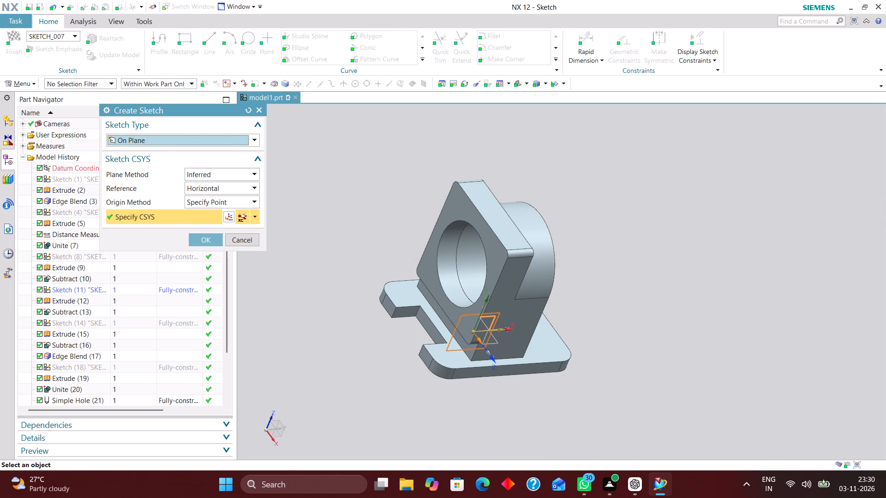
pyautogui.click(248, 107)
pyautogui.moveTo(612, 315); pyautogui.dragTo(596, 285, button='middle')
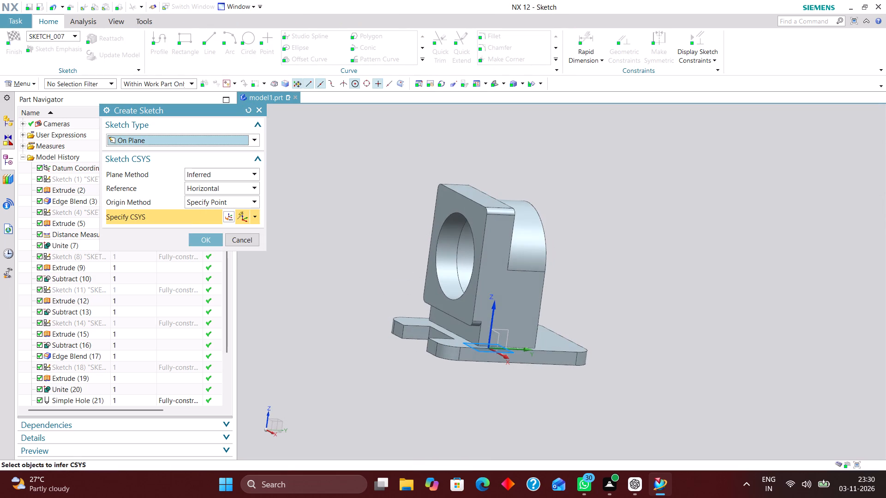
pyautogui.click(499, 337)
pyautogui.click(209, 240)
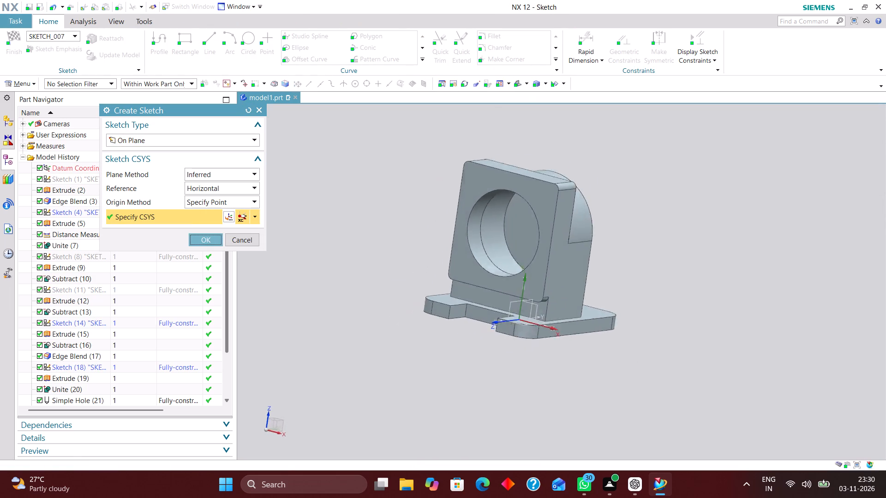
pyautogui.scroll(-3, 505, 343)
pyautogui.scroll(2, 572, 248)
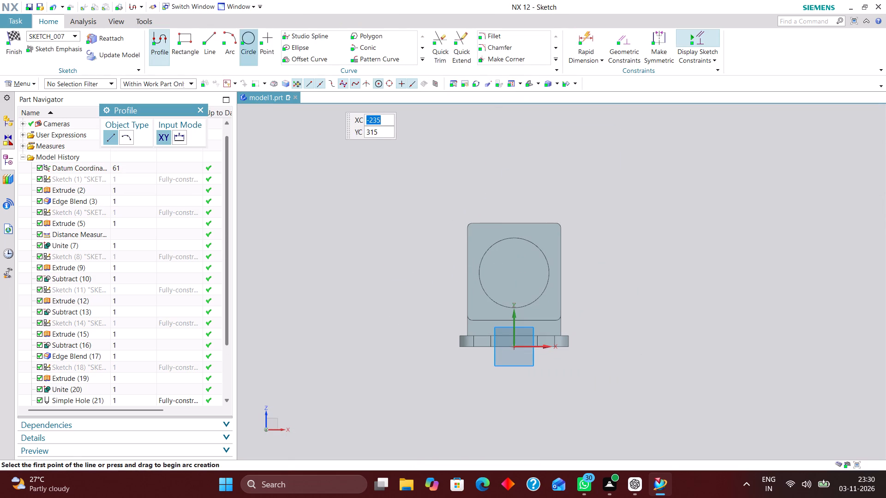
# Sketch a circle about 55 mm in diameter near the bore's centre and constrain its centre onto the sketch's vertical axis.
pyautogui.click(251, 37)
pyautogui.click(512, 273)
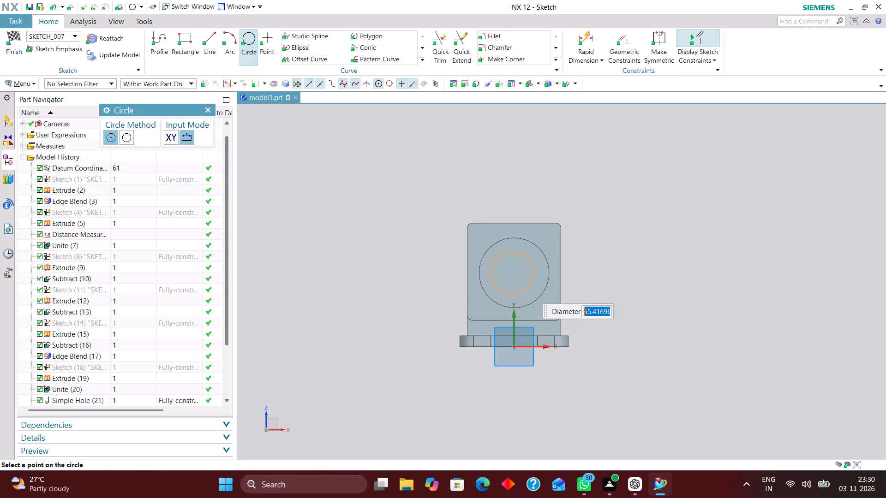
pyautogui.click(527, 288)
pyautogui.click(628, 44)
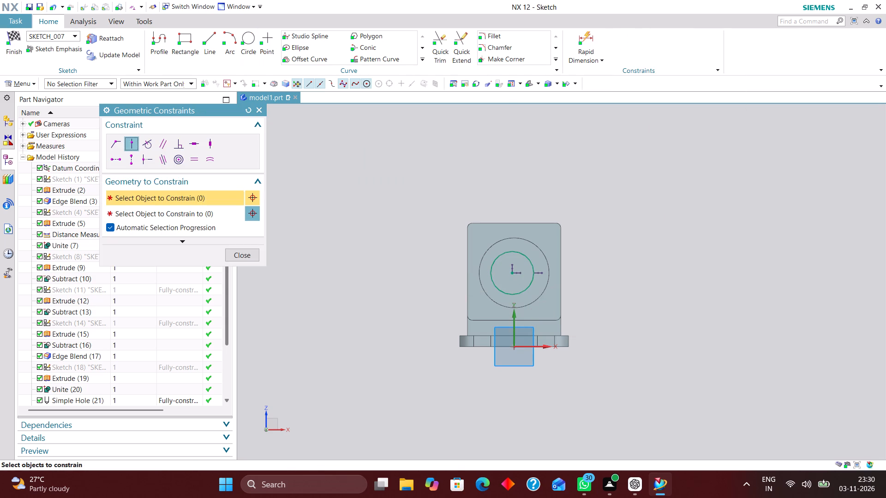
pyautogui.click(512, 271)
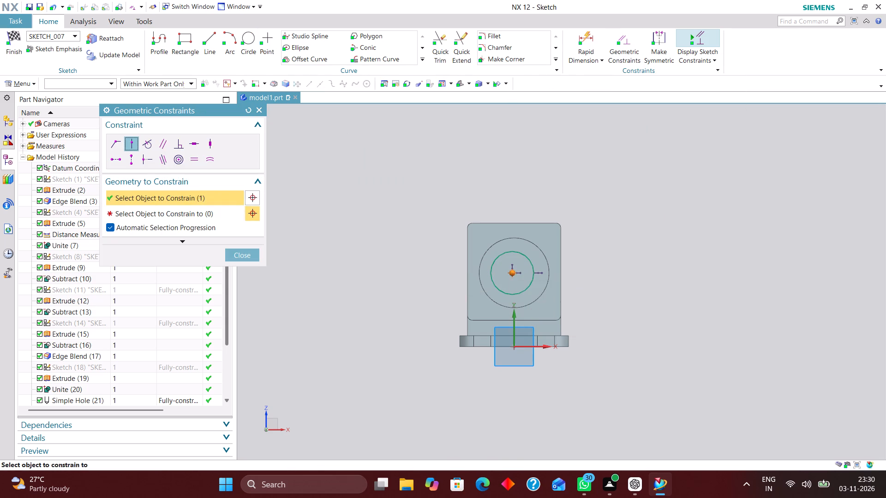
pyautogui.click(514, 327)
# Dimension the circle's centre 95 mm above the sketch's X axis.
pyautogui.click(587, 36)
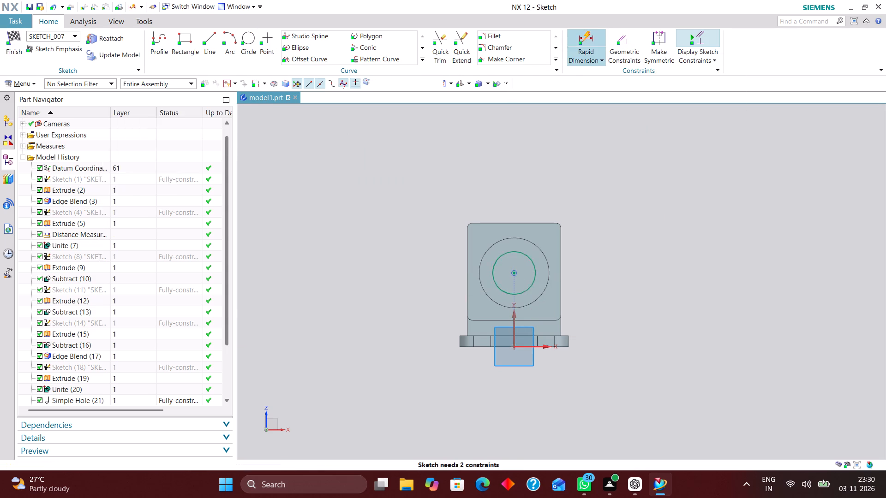
pyautogui.click(535, 346)
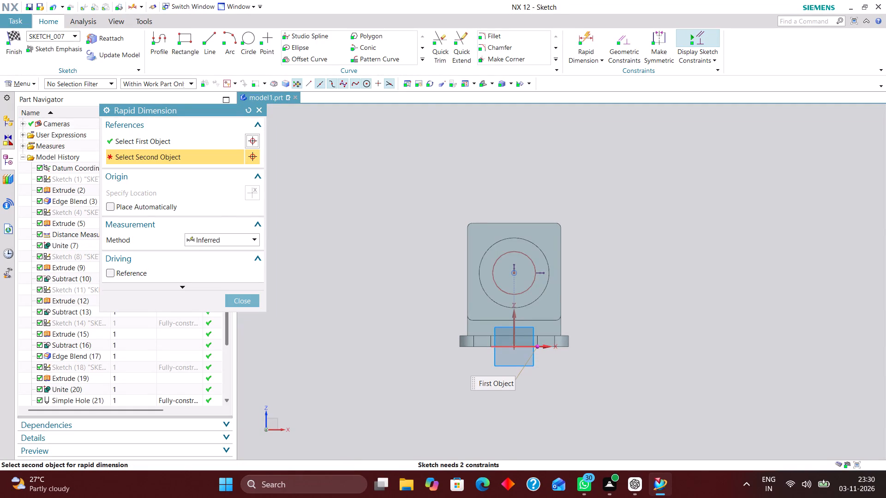
pyautogui.click(512, 272)
pyautogui.click(642, 308)
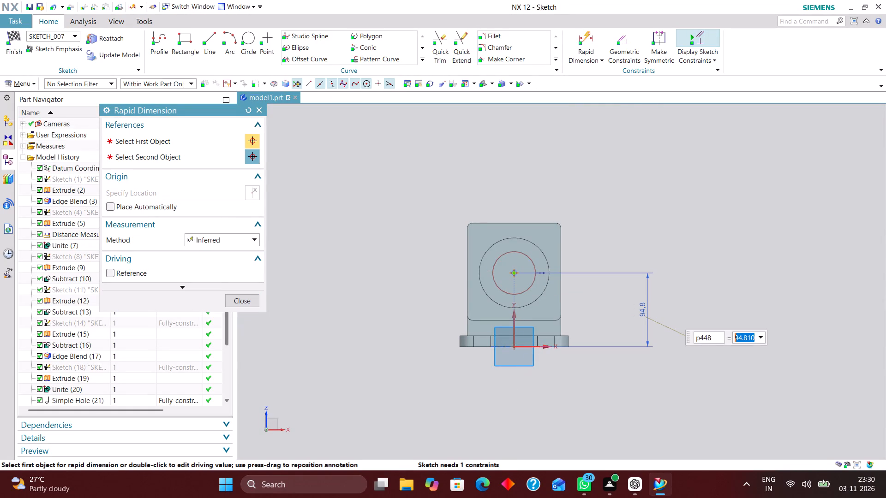
pyautogui.write('95')
pyautogui.press('Return')
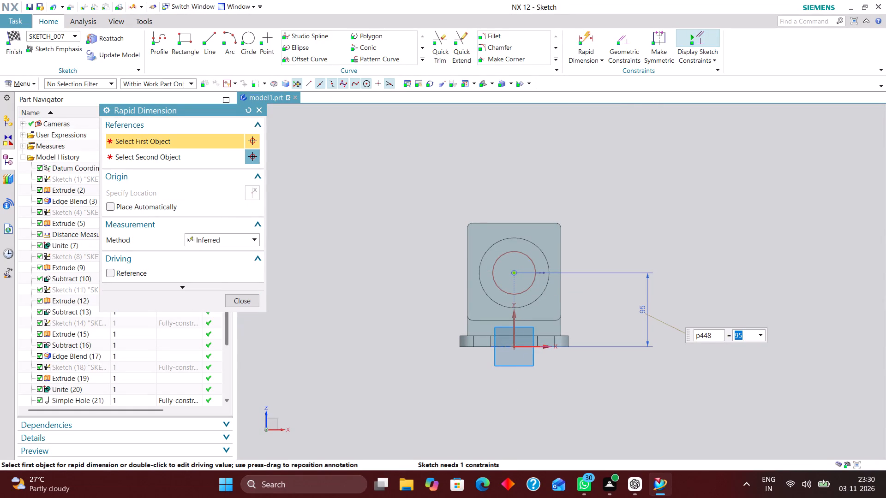
# Add a diametral dimension of 60 mm to the circle and finish the sketch.
pyautogui.click(220, 241)
pyautogui.click(224, 329)
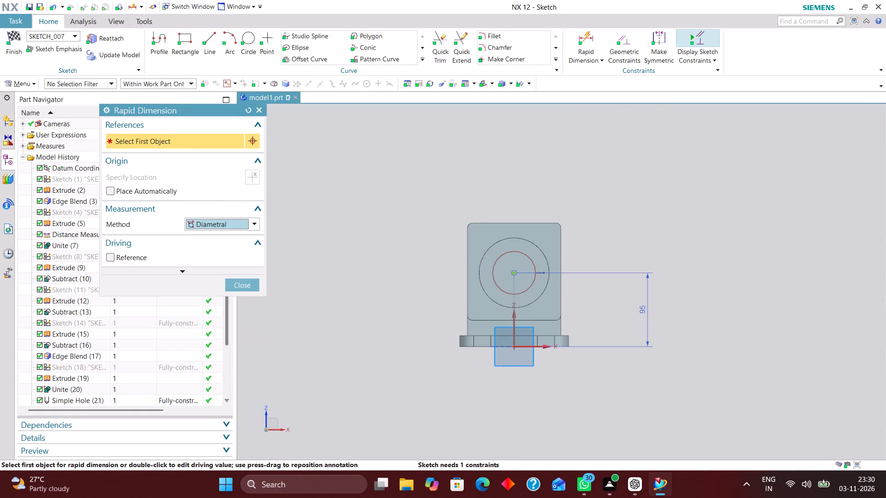
pyautogui.click(531, 258)
pyautogui.click(581, 193)
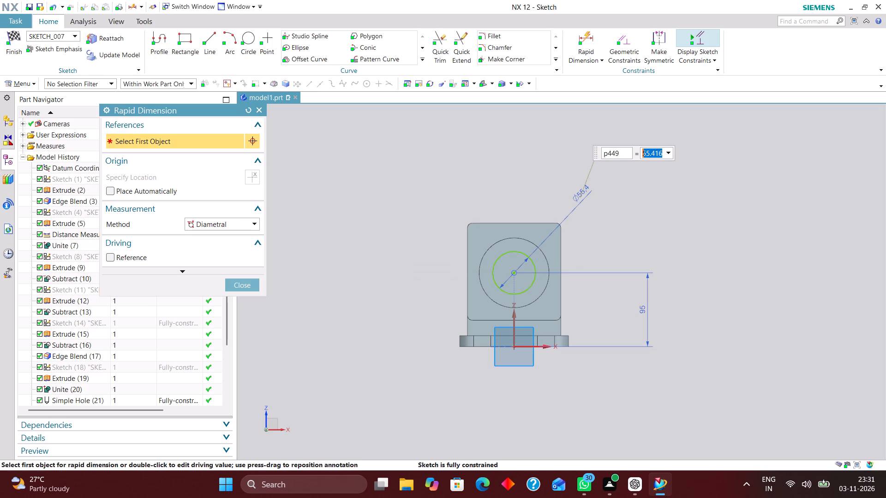
pyautogui.write('60')
pyautogui.press('Return')
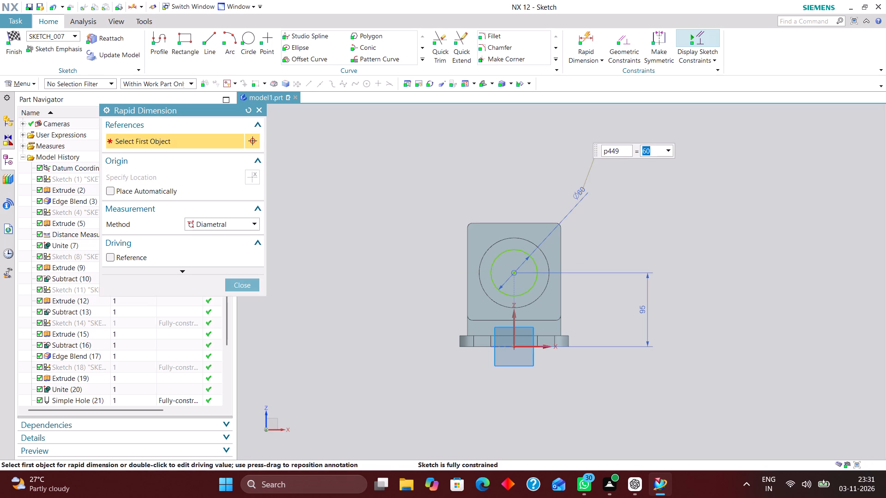
pyautogui.click(256, 279)
pyautogui.click(13, 37)
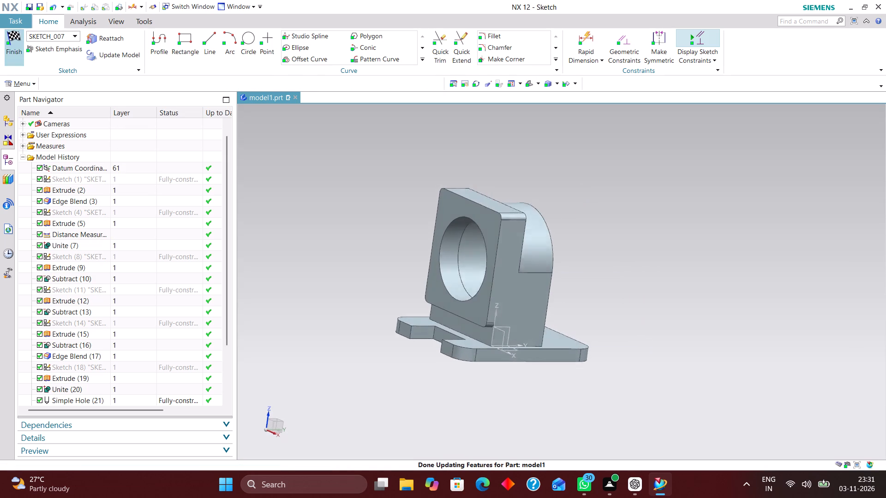
# Set up an extrude of the 60 mm circle, reversed to project beyond the arched plate, with an end distance of 85 mm.
pyautogui.click(138, 38)
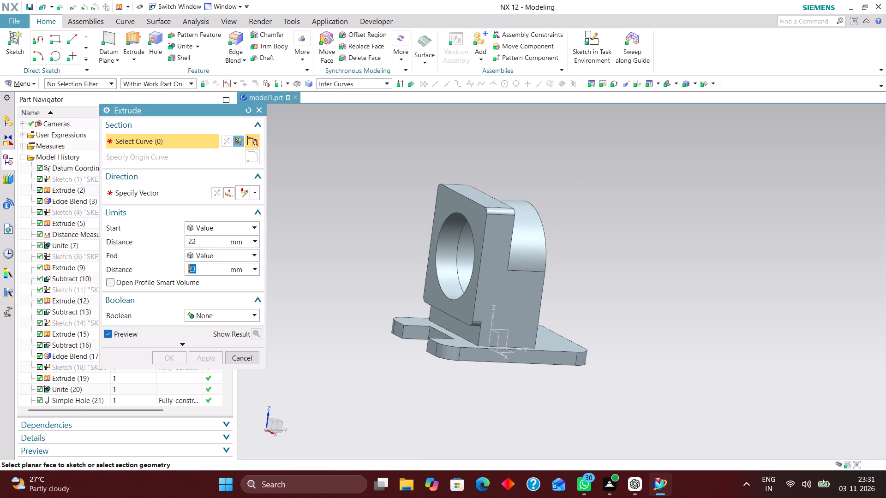
pyautogui.scroll(-3, 105, 338)
pyautogui.click(73, 397)
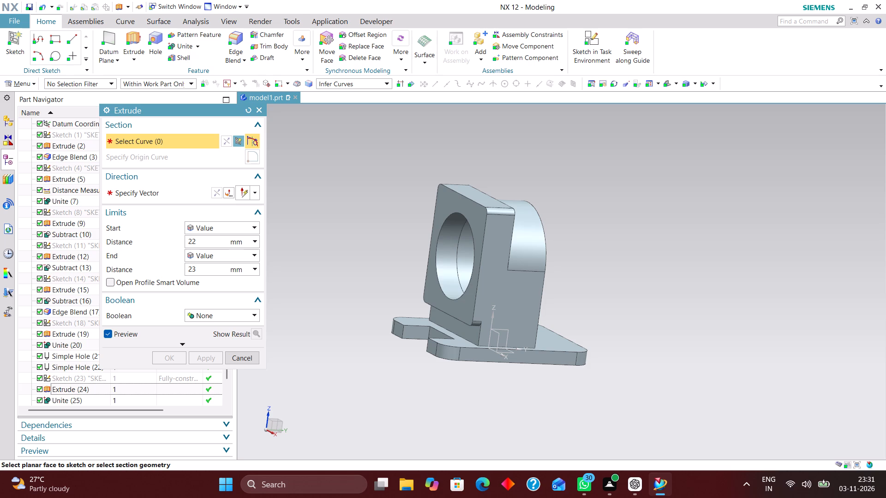
pyautogui.scroll(-5, 72, 367)
pyautogui.click(82, 389)
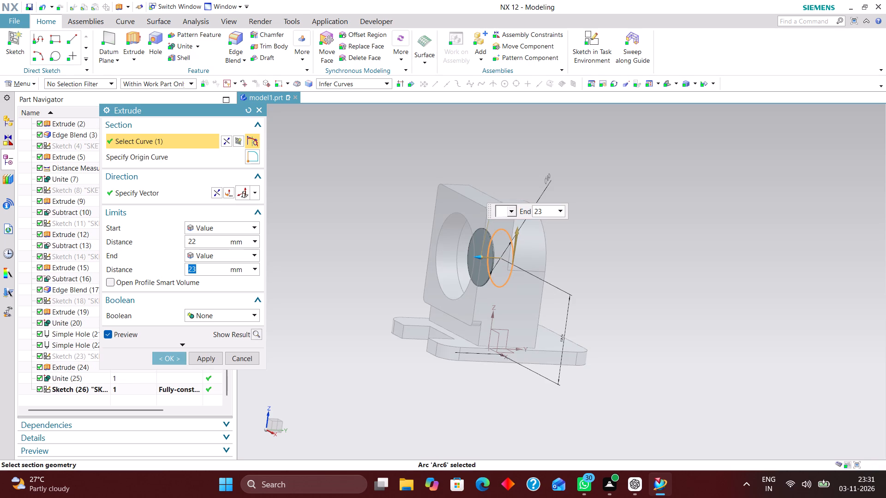
pyautogui.click(212, 191)
pyautogui.moveTo(735, 225); pyautogui.dragTo(731, 225, button='middle')
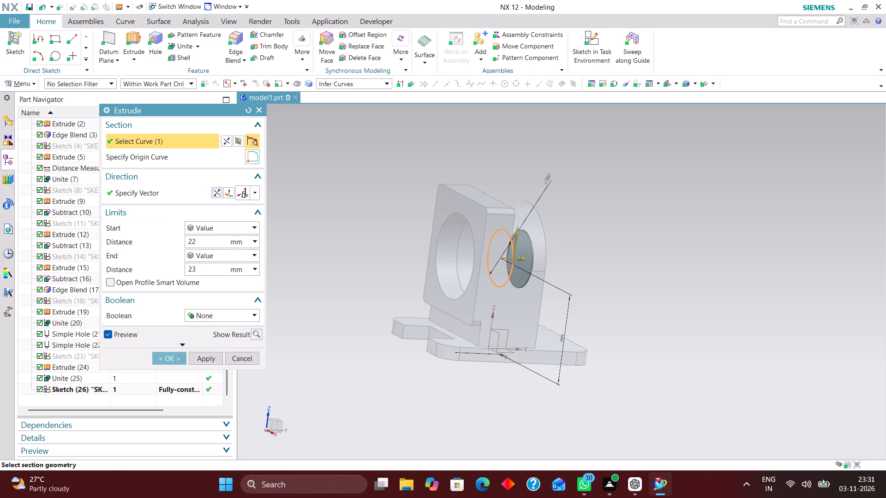
pyautogui.moveTo(731, 225); pyautogui.dragTo(698, 226, button='middle')
pyautogui.scroll(1, 698, 226)
pyautogui.moveTo(527, 266); pyautogui.dragTo(569, 269)
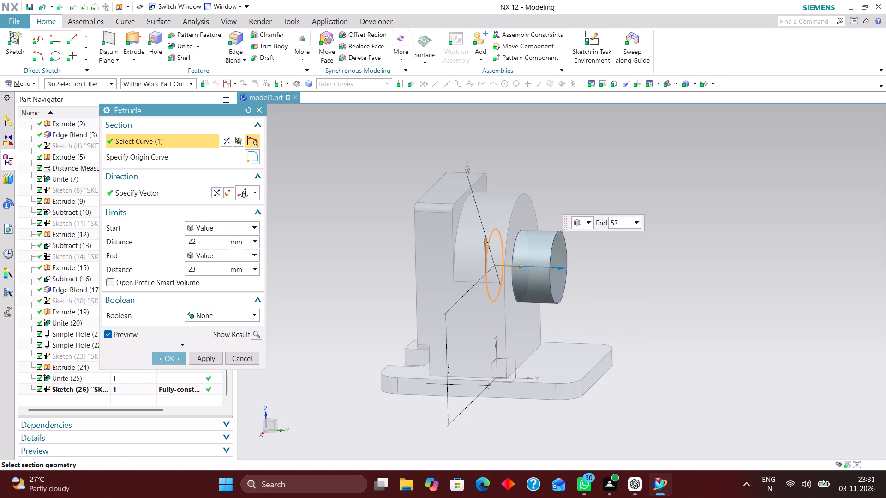
pyautogui.moveTo(569, 269); pyautogui.dragTo(601, 268)
pyautogui.moveTo(702, 271); pyautogui.dragTo(613, 278, button='right')
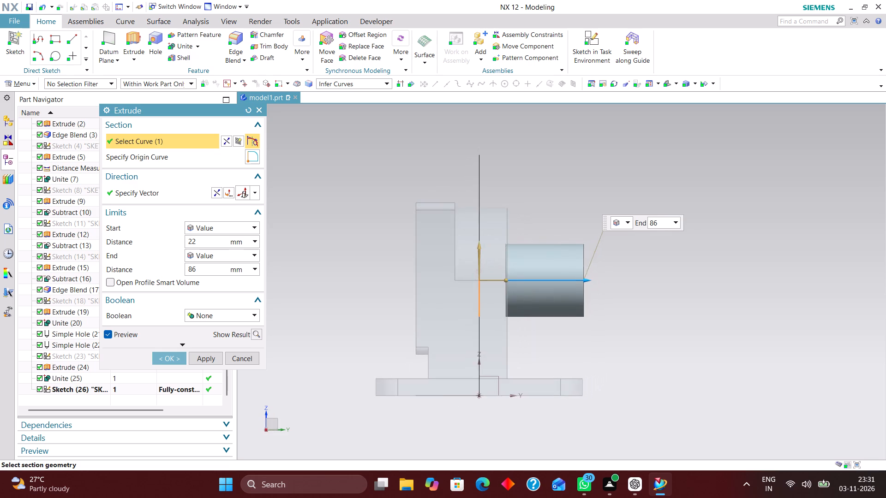
pyautogui.scroll(1, 599, 304)
pyautogui.click(584, 276)
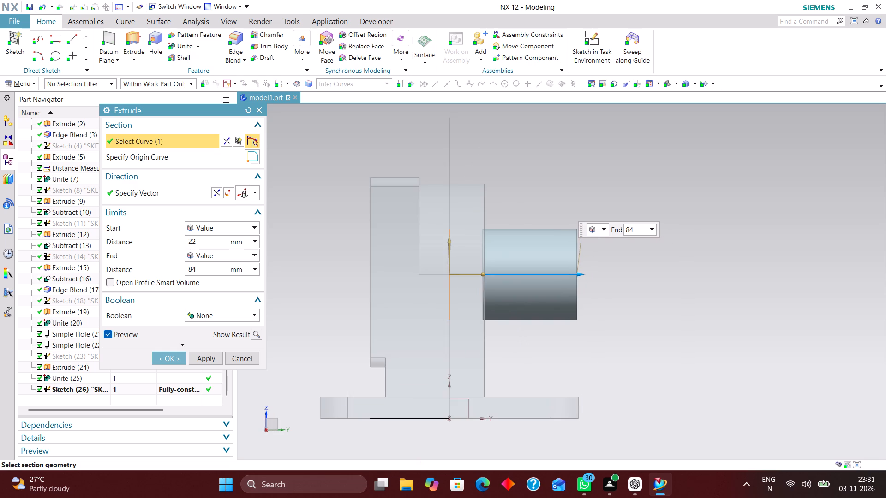
pyautogui.scroll(-1, 493, 262)
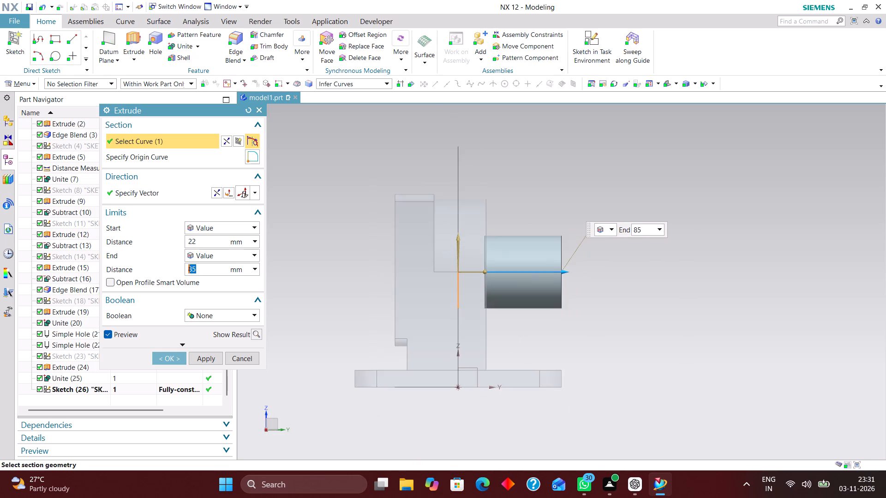
# Adjust the extrusion's start to the arched plate's outer face and create the cylinder with Boolean None.
pyautogui.scroll(5, 482, 296)
pyautogui.moveTo(487, 220); pyautogui.dragTo(493, 218)
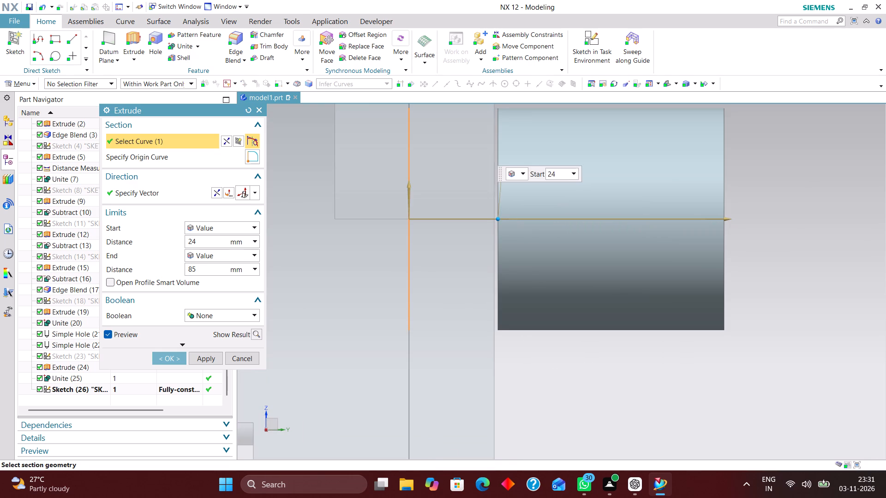
pyautogui.moveTo(493, 218); pyautogui.dragTo(491, 218)
pyautogui.scroll(-1, 426, 243)
pyautogui.click(165, 357)
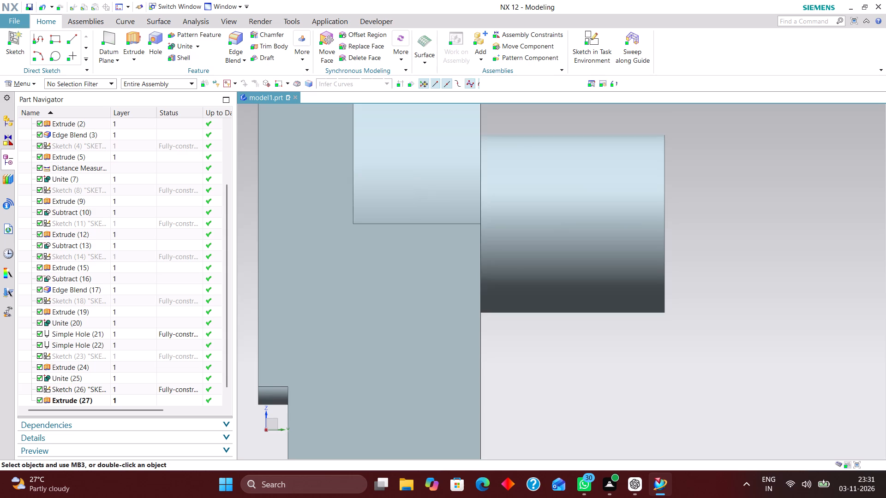
# Unite the projecting 60 mm cylinder with the mount body as the target.
pyautogui.scroll(-3, 494, 252)
pyautogui.moveTo(573, 251); pyautogui.dragTo(569, 260, button='middle')
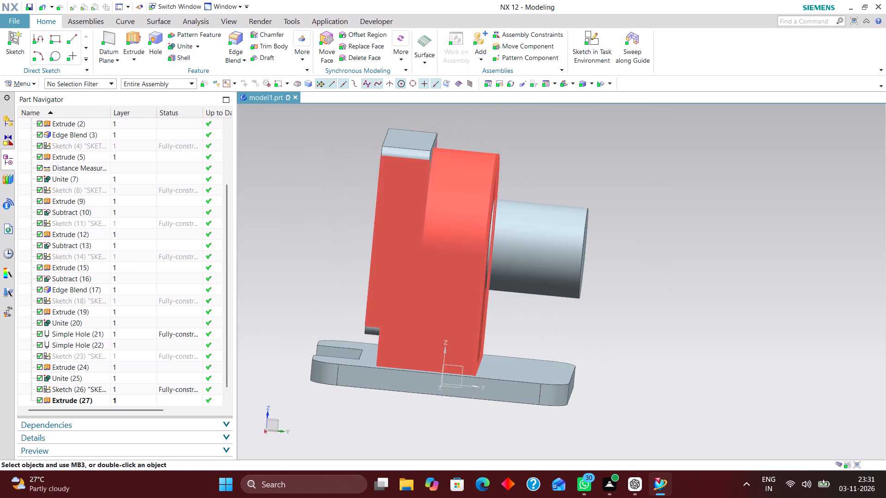
pyautogui.moveTo(465, 219); pyautogui.dragTo(452, 322, button='right')
pyautogui.click(43, 6)
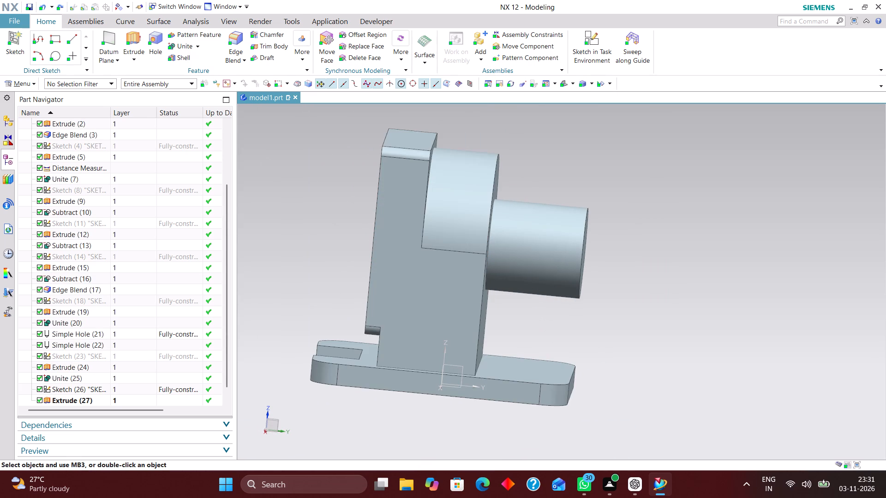
pyautogui.click(179, 47)
pyautogui.click(432, 220)
pyautogui.click(526, 234)
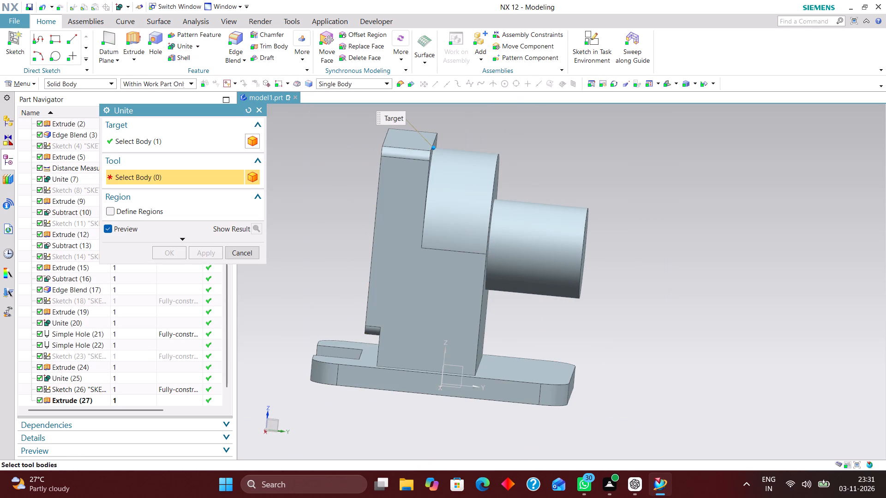
pyautogui.click(172, 254)
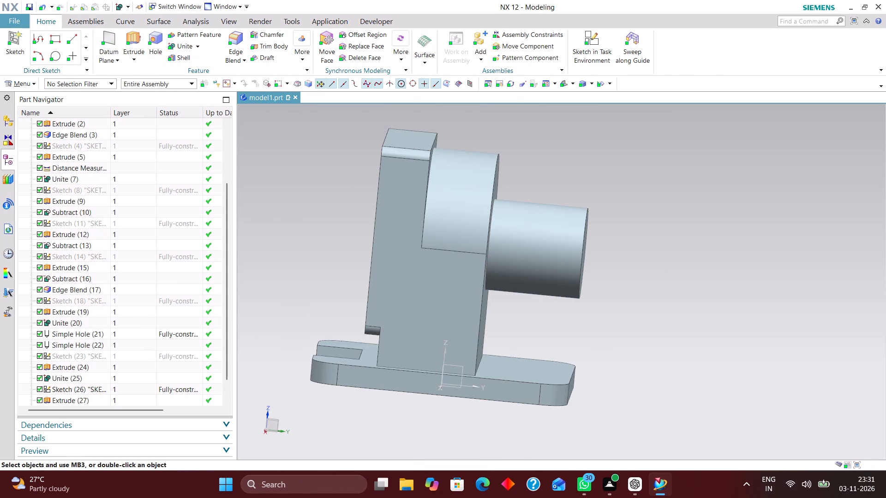
pyautogui.click(562, 84)
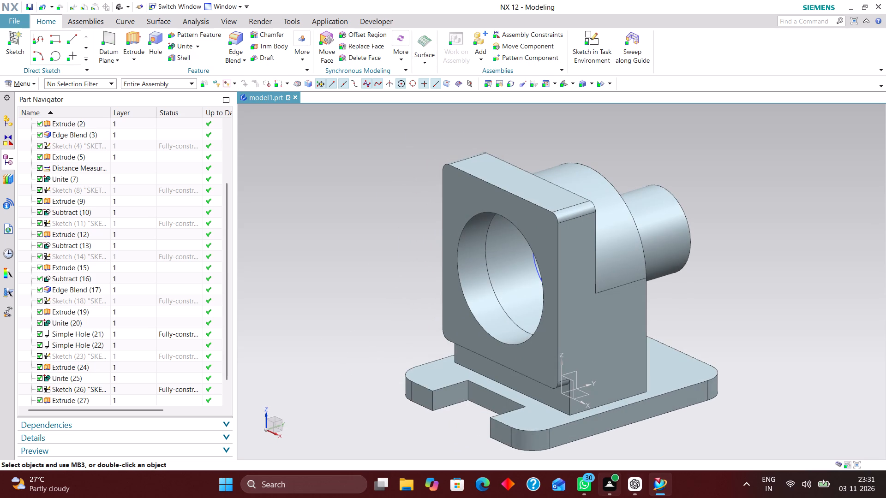
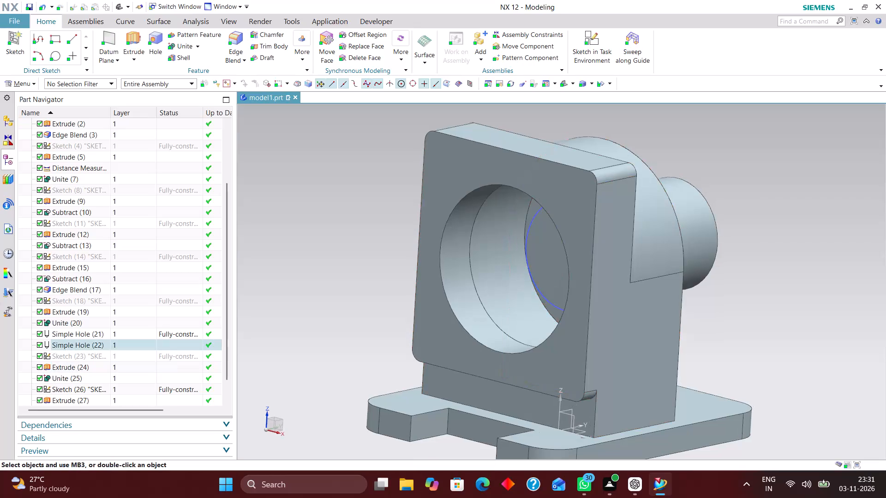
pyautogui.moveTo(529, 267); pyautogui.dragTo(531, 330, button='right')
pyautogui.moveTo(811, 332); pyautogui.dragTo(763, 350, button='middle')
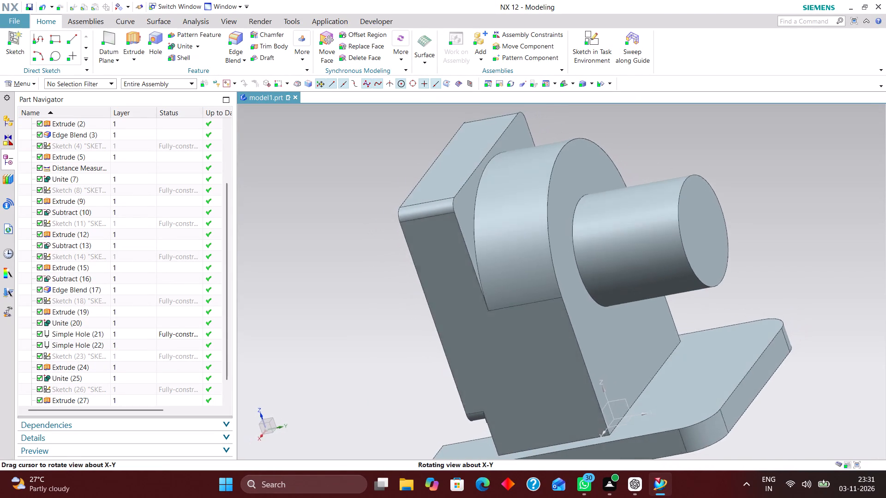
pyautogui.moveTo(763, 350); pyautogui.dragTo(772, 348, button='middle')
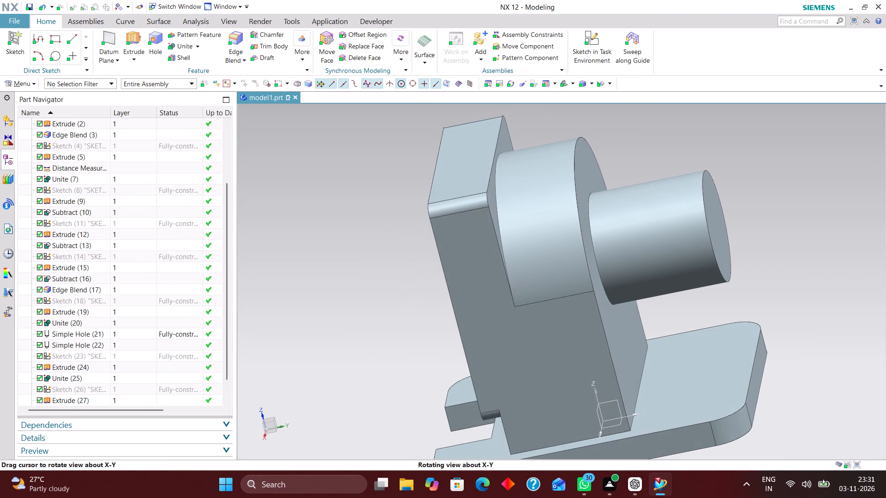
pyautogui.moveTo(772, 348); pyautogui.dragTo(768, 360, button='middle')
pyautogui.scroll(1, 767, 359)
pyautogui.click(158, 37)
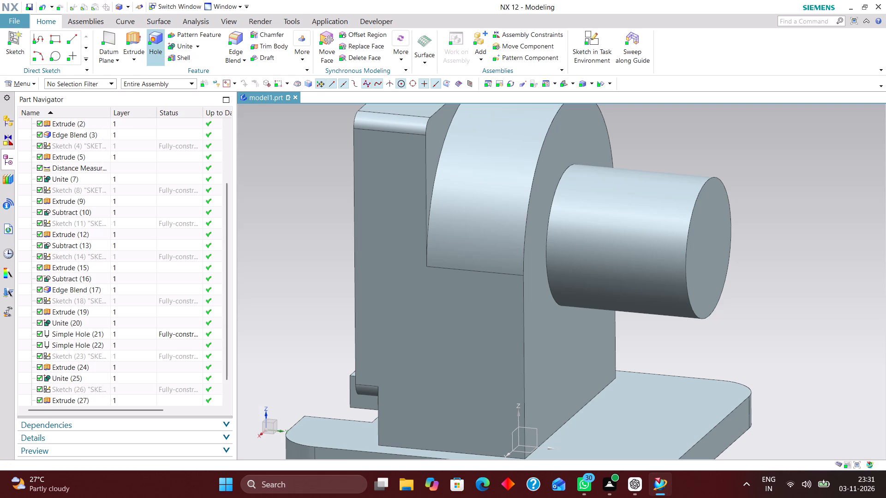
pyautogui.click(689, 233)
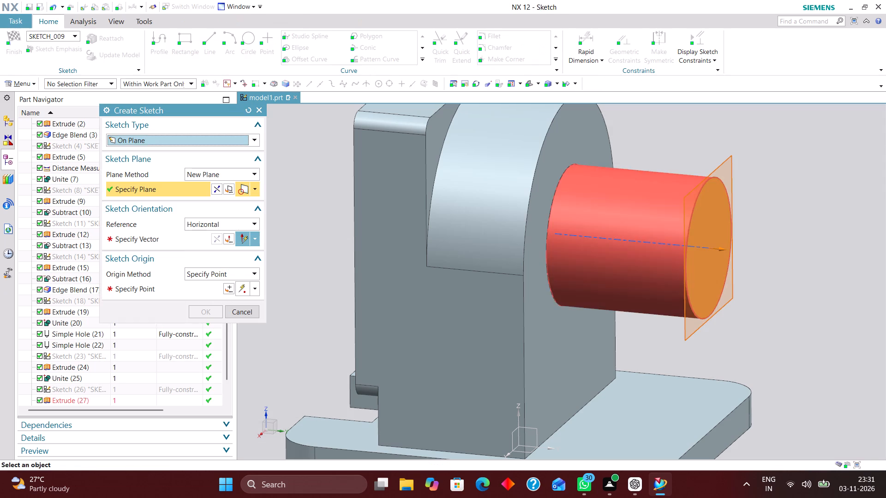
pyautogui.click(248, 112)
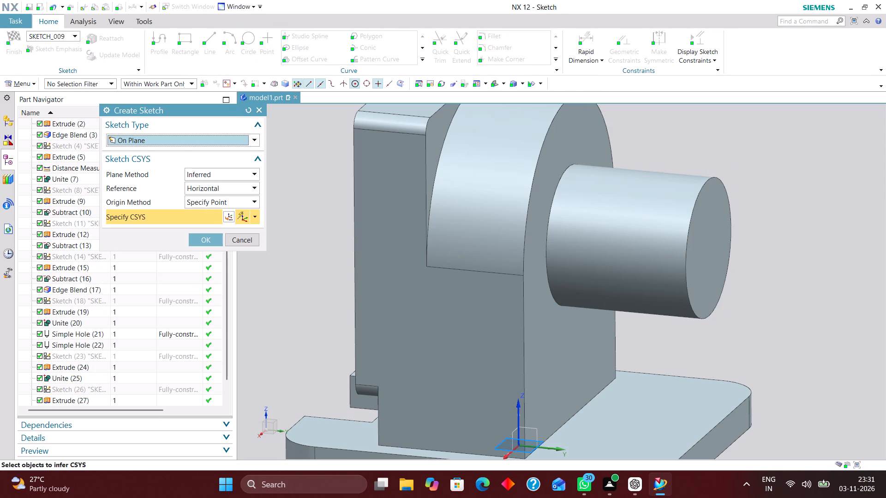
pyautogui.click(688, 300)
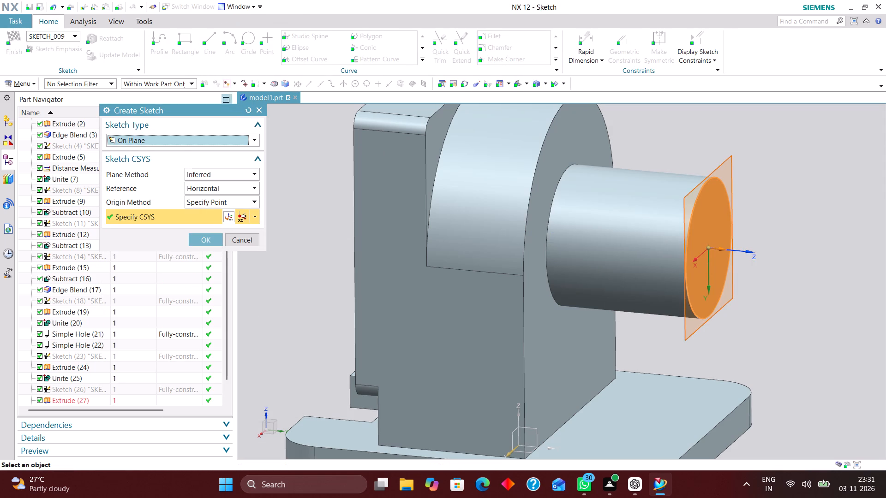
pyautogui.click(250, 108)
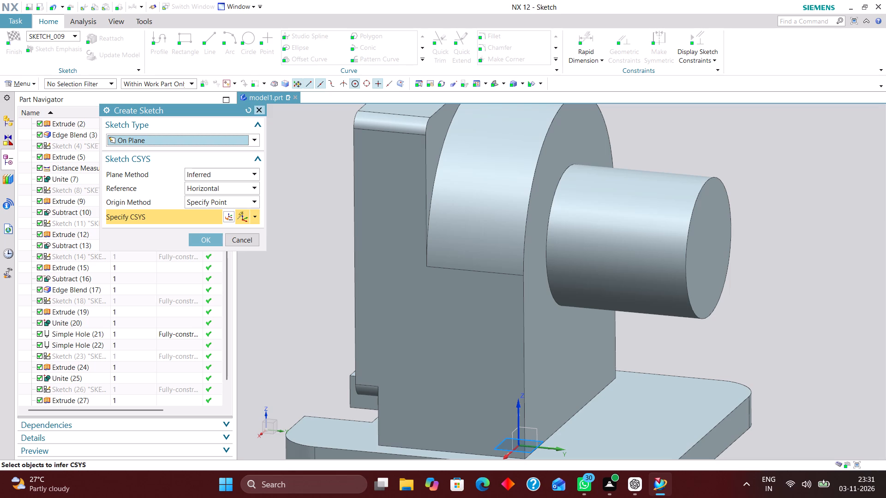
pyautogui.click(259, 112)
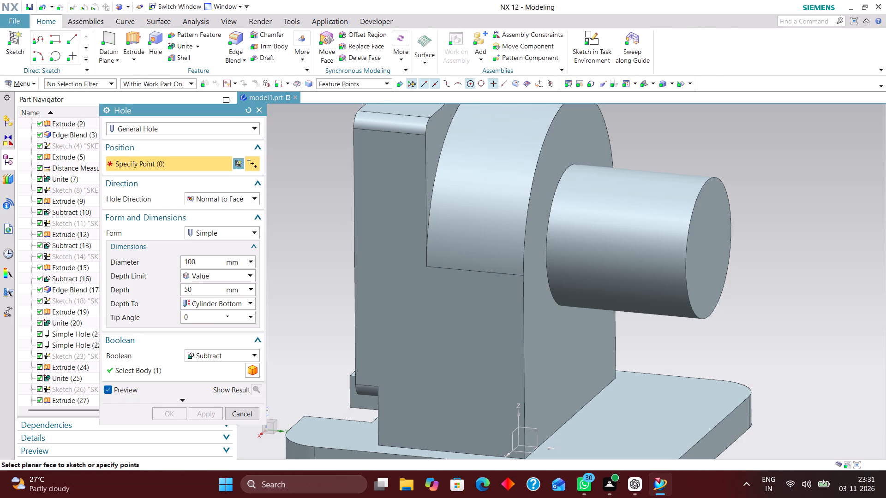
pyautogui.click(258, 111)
# Cut a simple 40 mm diameter hole through the body, centred on the end face of the rear cylindrical boss.
pyautogui.click(152, 36)
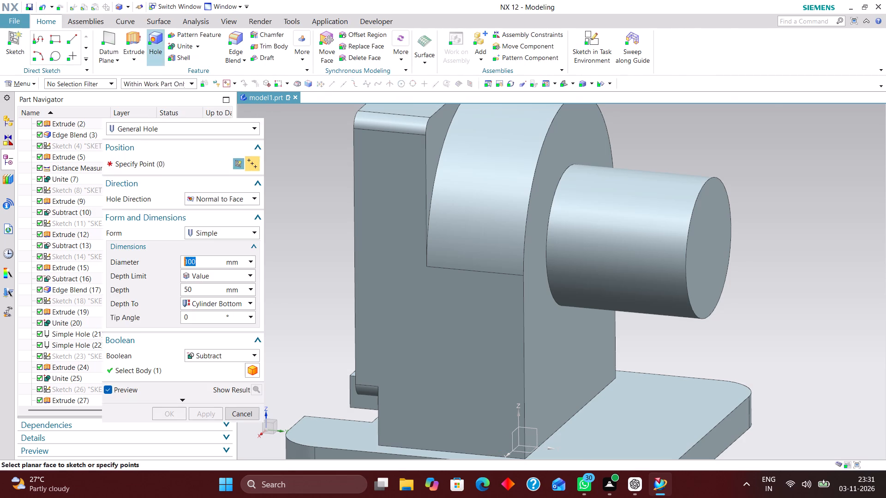
pyautogui.scroll(4, 704, 314)
pyautogui.click(689, 322)
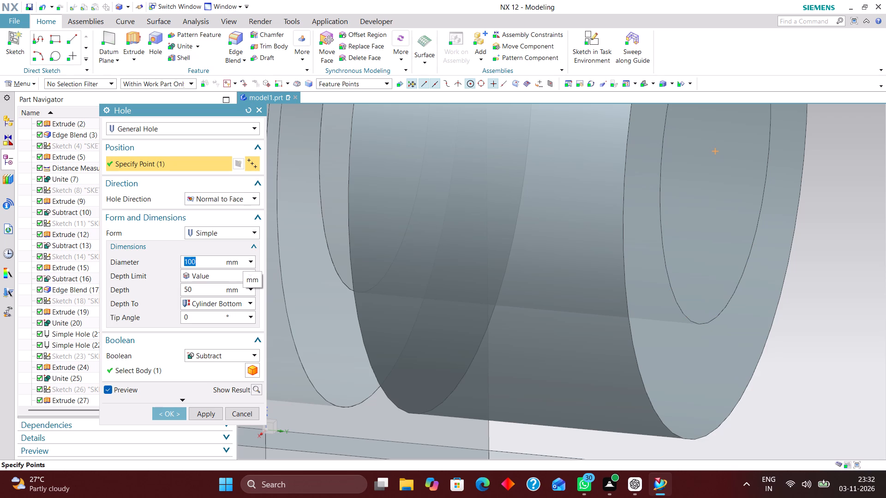
pyautogui.write('40')
pyautogui.press('Return')
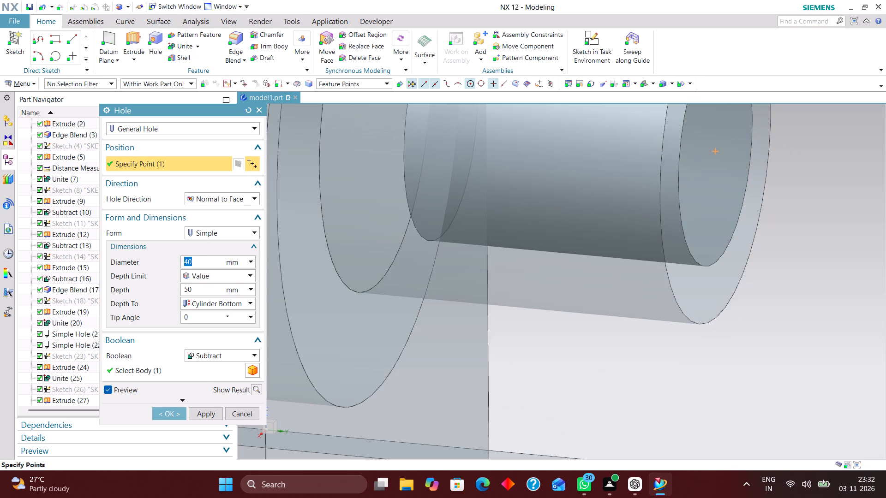
pyautogui.click(225, 275)
pyautogui.click(221, 317)
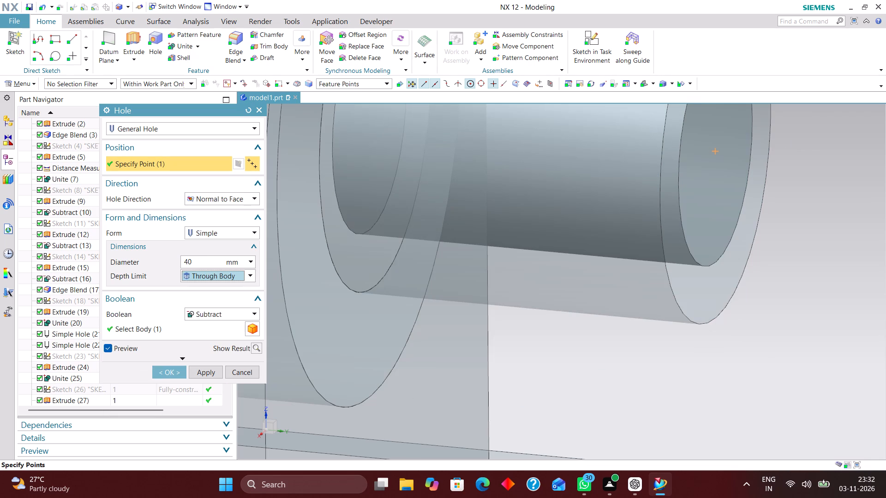
pyautogui.scroll(-3, 349, 266)
pyautogui.scroll(1, 371, 269)
pyautogui.moveTo(380, 270); pyautogui.dragTo(406, 267, button='middle')
pyautogui.scroll(-4, 431, 285)
pyautogui.moveTo(443, 307); pyautogui.dragTo(497, 310, button='middle')
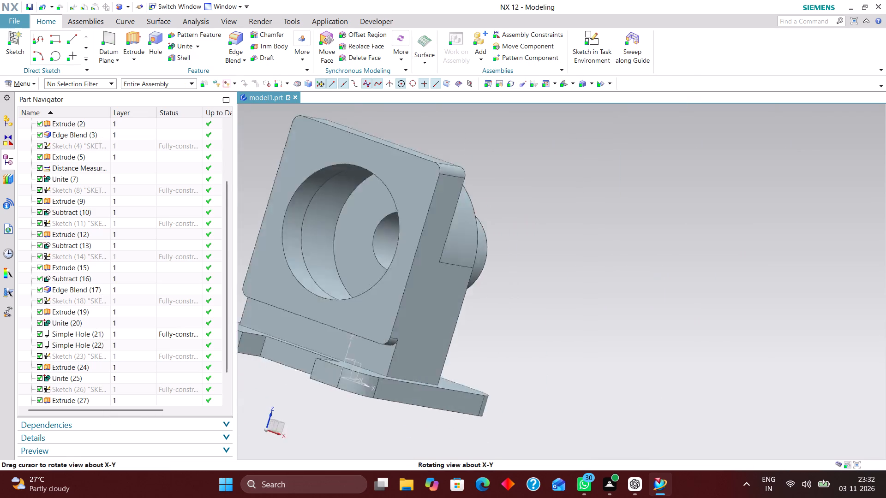
pyautogui.moveTo(497, 310); pyautogui.dragTo(494, 338, button='middle')
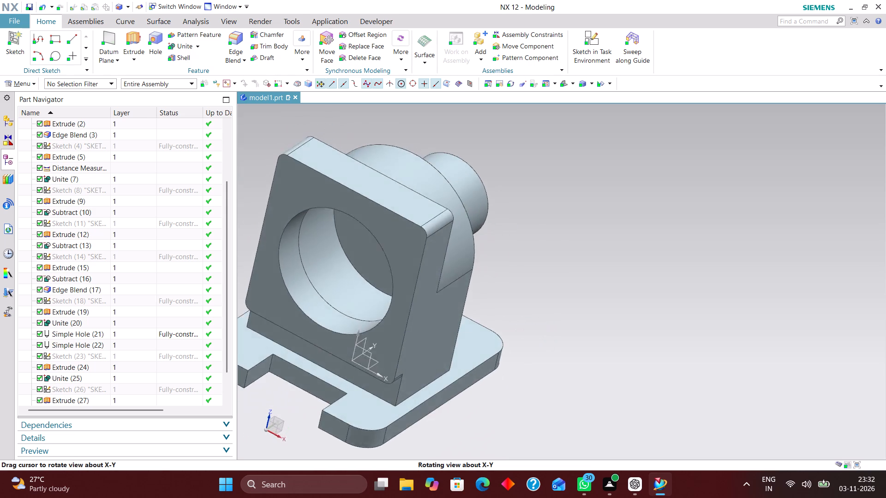
pyautogui.moveTo(494, 338); pyautogui.dragTo(493, 332, button='middle')
pyautogui.scroll(1, 493, 330)
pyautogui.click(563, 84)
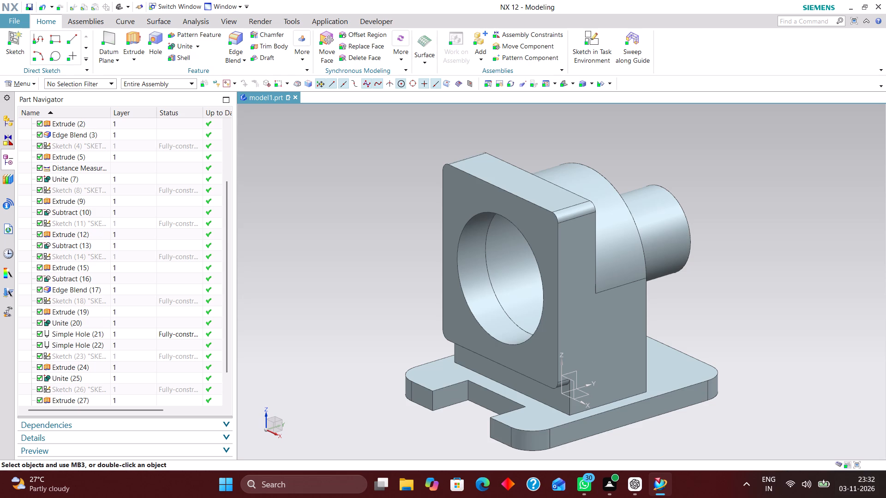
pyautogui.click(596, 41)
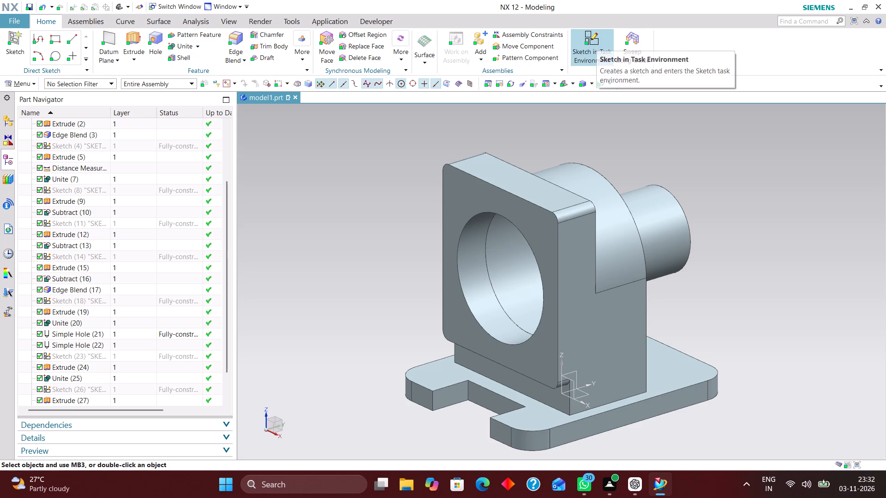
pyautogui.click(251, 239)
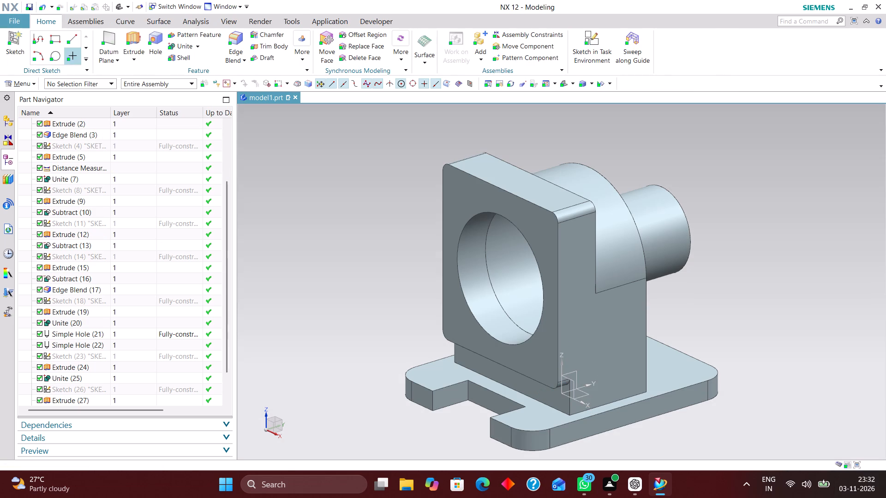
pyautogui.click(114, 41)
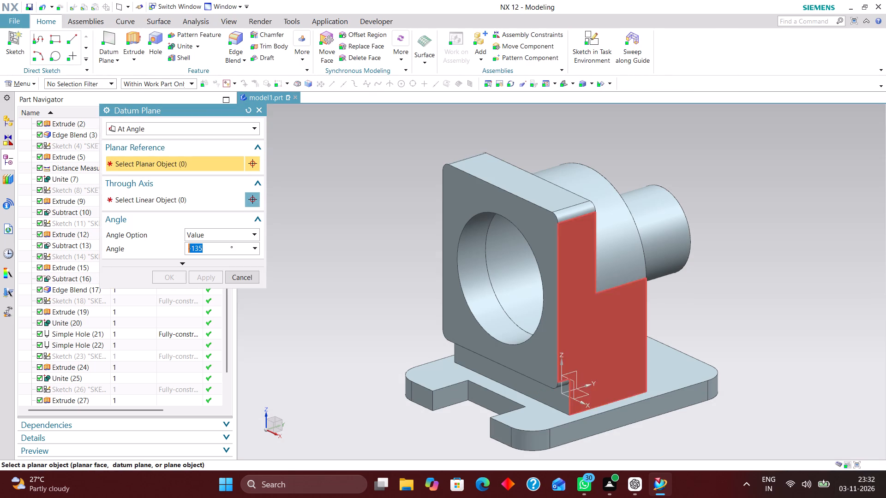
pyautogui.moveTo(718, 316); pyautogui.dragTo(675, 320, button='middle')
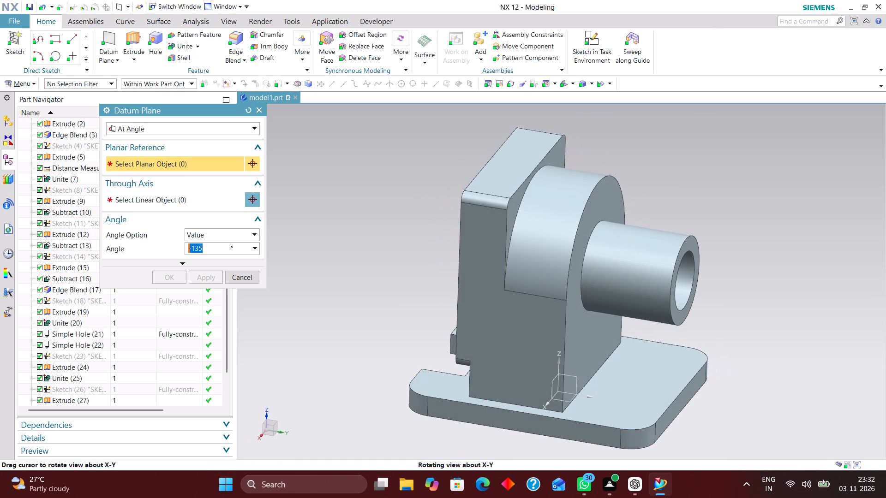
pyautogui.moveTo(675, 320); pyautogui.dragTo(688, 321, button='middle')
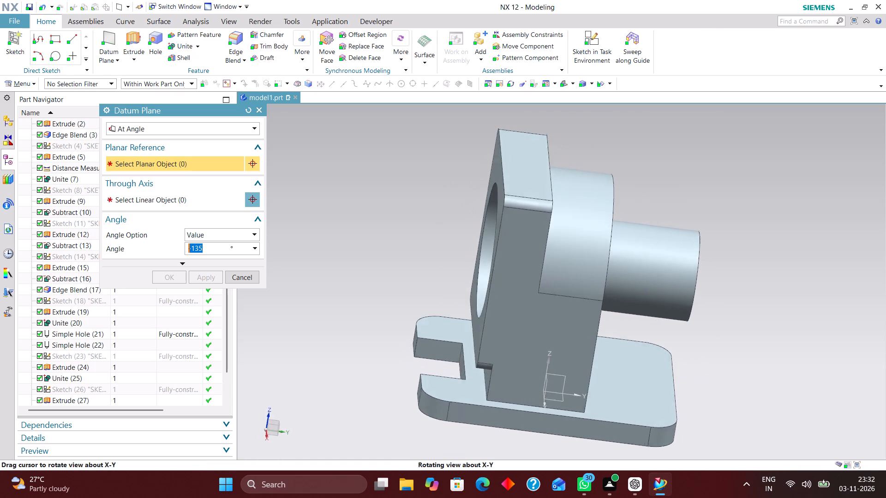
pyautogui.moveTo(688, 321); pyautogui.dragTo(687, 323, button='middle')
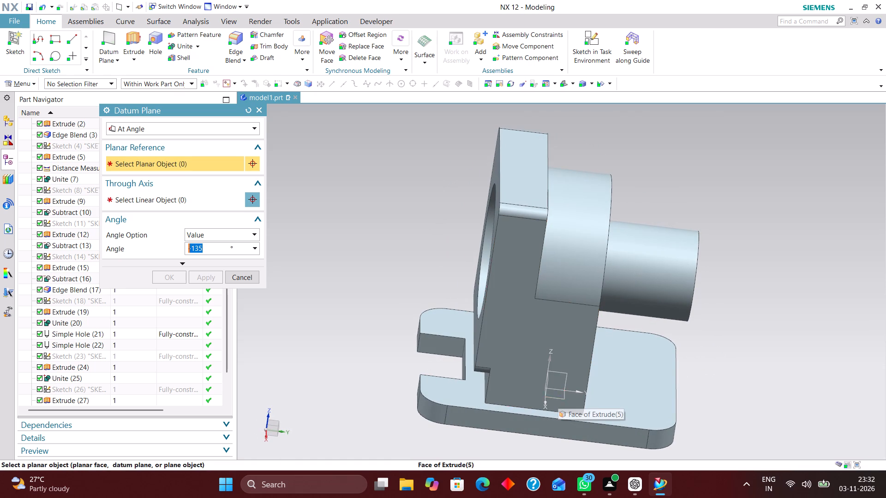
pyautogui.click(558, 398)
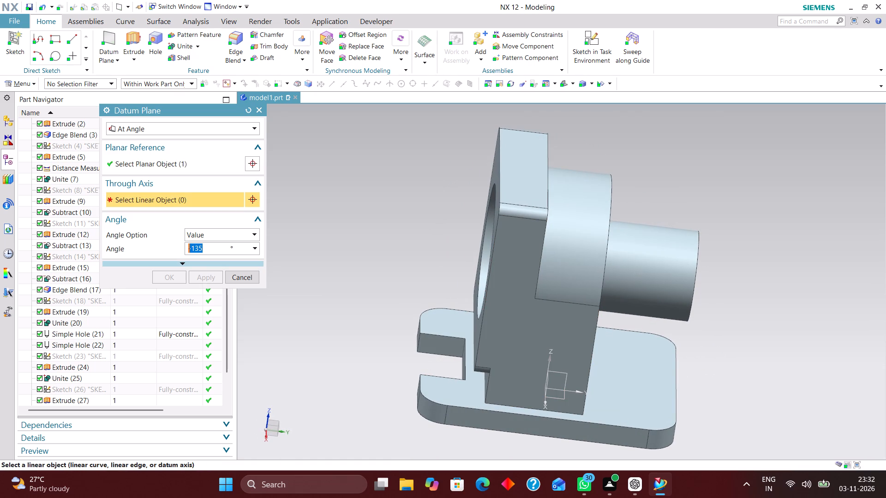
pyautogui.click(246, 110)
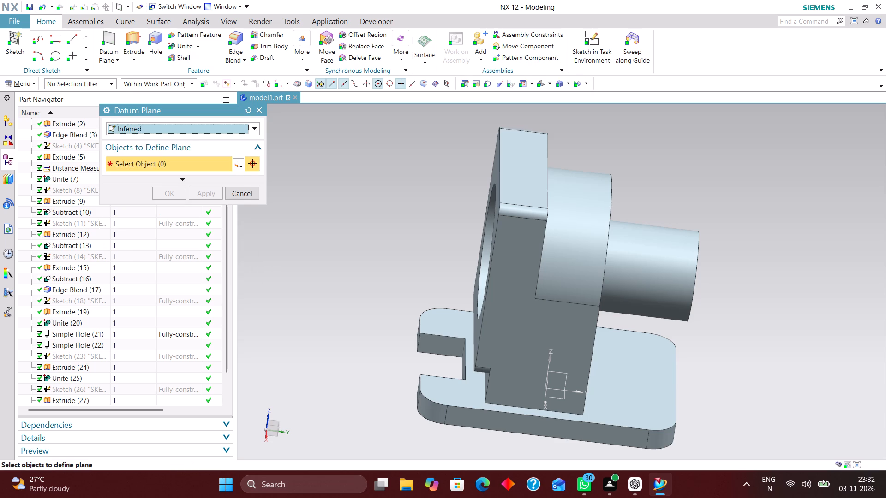
# Define a datum plane at a distance of 95 mm above the XY plane of the datum coordinate system.
pyautogui.click(245, 129)
pyautogui.click(214, 148)
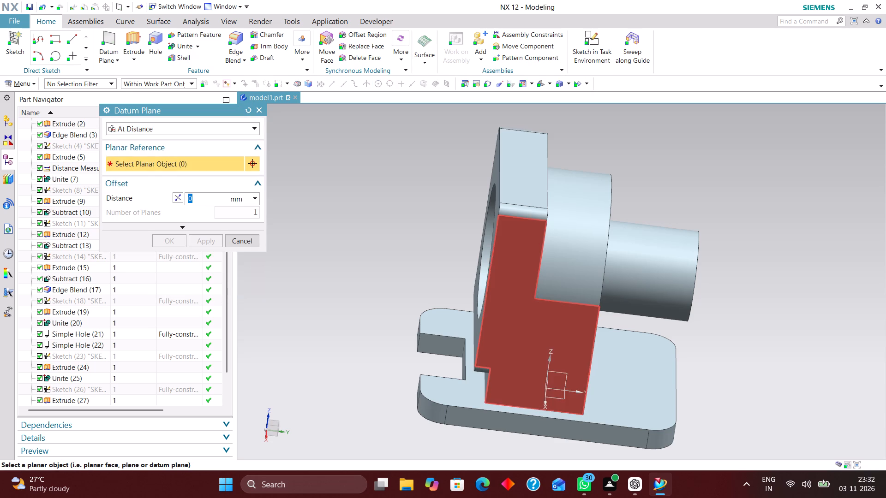
pyautogui.click(557, 397)
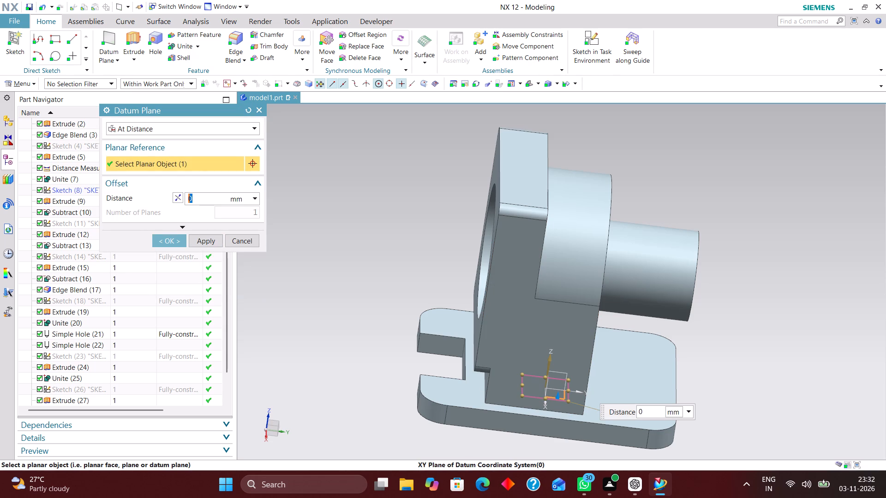
pyautogui.moveTo(646, 408); pyautogui.dragTo(581, 399)
pyautogui.write('95')
pyautogui.press('Return')
# Enlarge the datum plane to about 140 mm length and 205 mm height so it spans the boss, and create it.
pyautogui.moveTo(781, 356); pyautogui.dragTo(777, 348, button='middle')
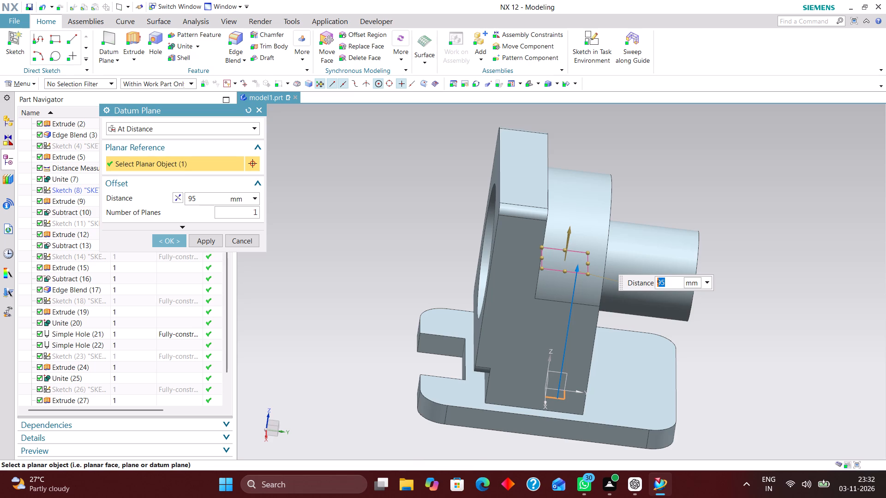
pyautogui.moveTo(777, 348); pyautogui.dragTo(756, 331, button='middle')
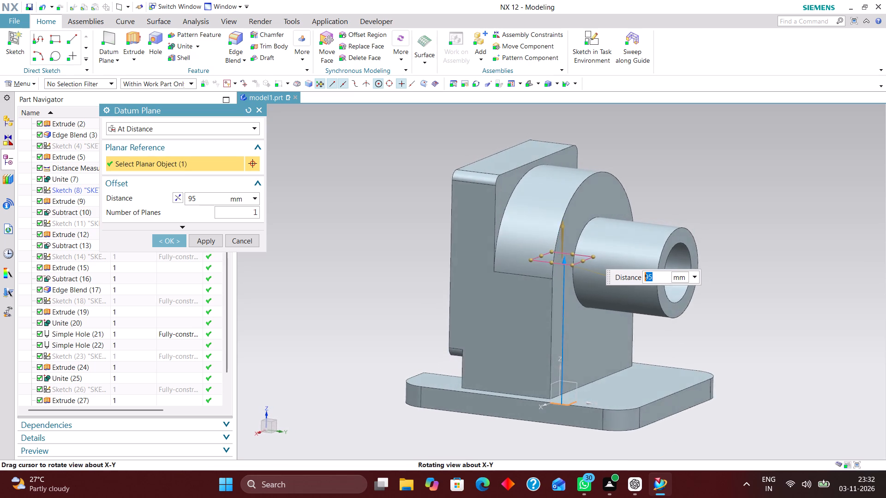
pyautogui.moveTo(756, 331); pyautogui.dragTo(761, 336, button='middle')
pyautogui.scroll(2, 747, 335)
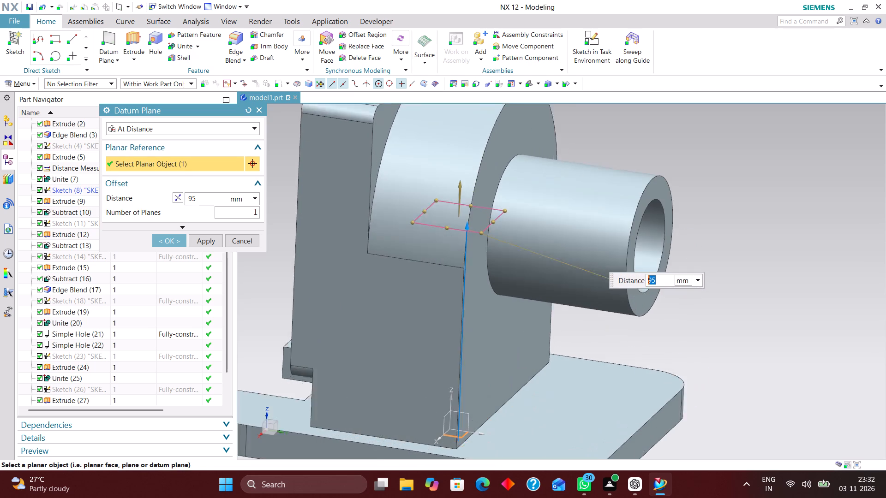
pyautogui.scroll(1, 747, 336)
pyautogui.moveTo(431, 194); pyautogui.dragTo(692, 223)
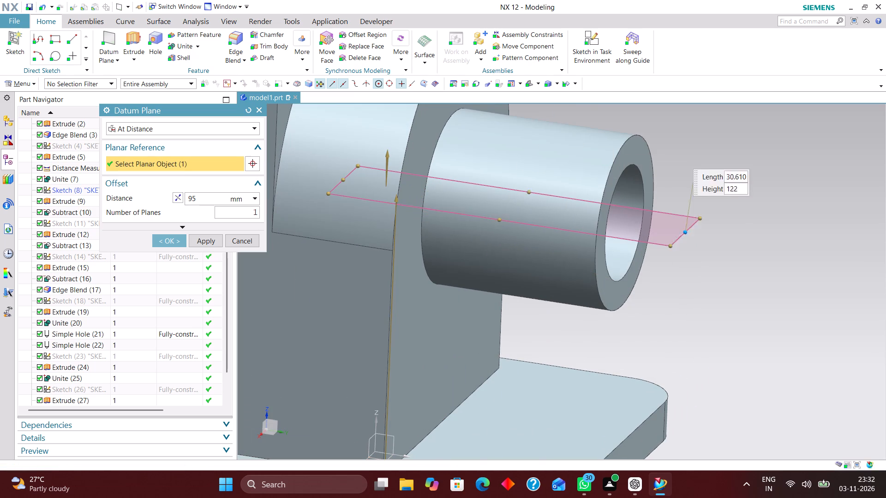
pyautogui.moveTo(692, 223); pyautogui.dragTo(735, 229)
pyautogui.scroll(-2, 859, 290)
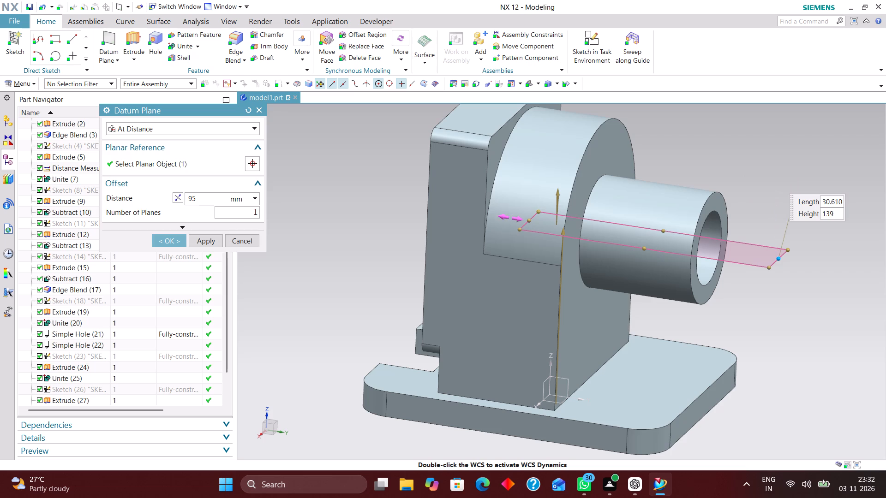
pyautogui.moveTo(530, 219); pyautogui.dragTo(413, 185)
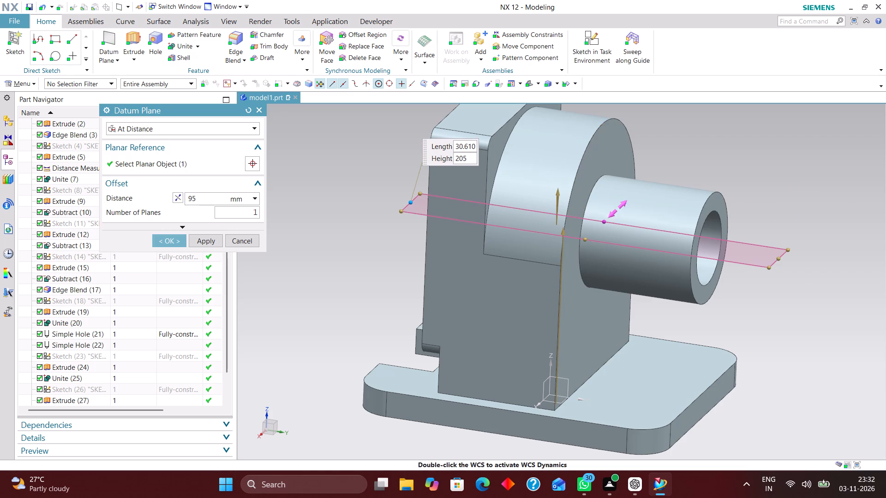
pyautogui.moveTo(604, 221); pyautogui.dragTo(690, 159)
pyautogui.moveTo(587, 239); pyautogui.dragTo(561, 249)
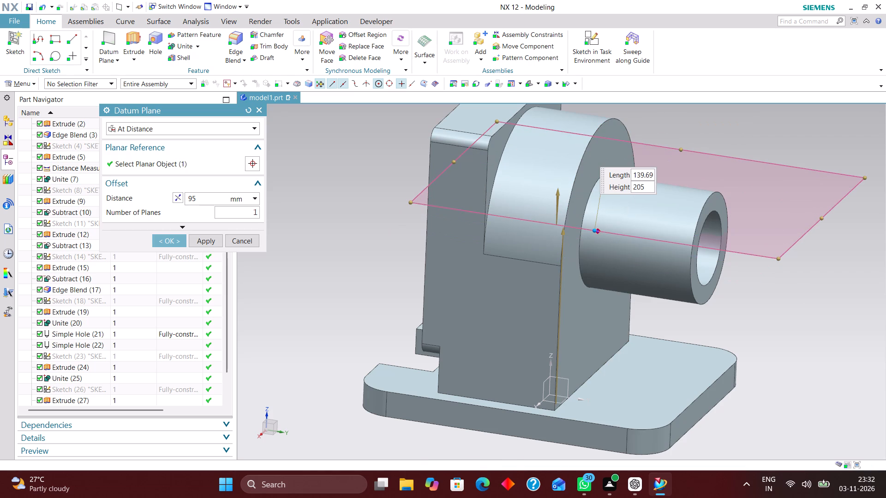
pyautogui.moveTo(561, 249); pyautogui.dragTo(560, 255)
pyautogui.click(173, 239)
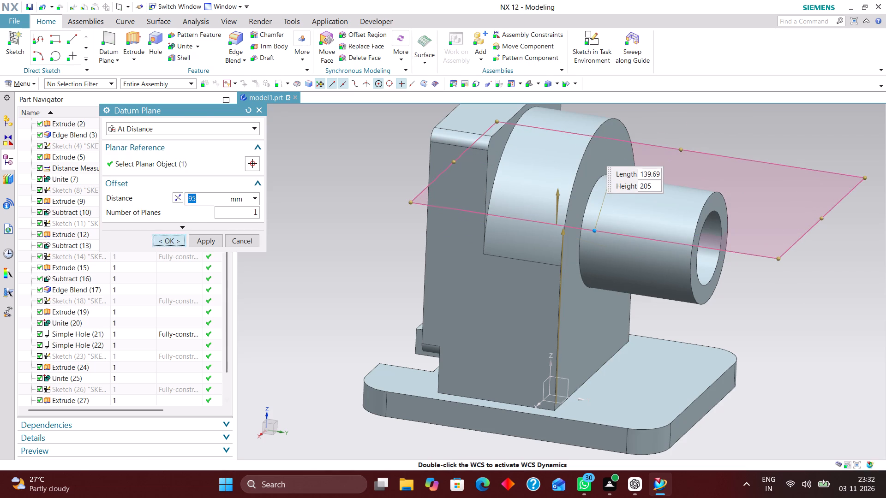
# Edit the datum plane above the base and extend its length to about 203 mm so it spans the bracket body.
pyautogui.moveTo(832, 280); pyautogui.dragTo(806, 287, button='middle')
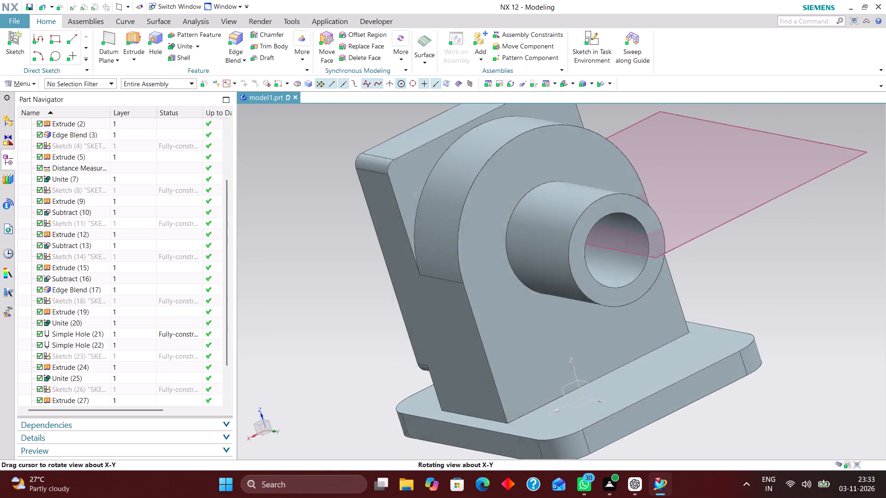
pyautogui.moveTo(806, 287); pyautogui.dragTo(814, 290, button='middle')
pyautogui.doubleClick(751, 226)
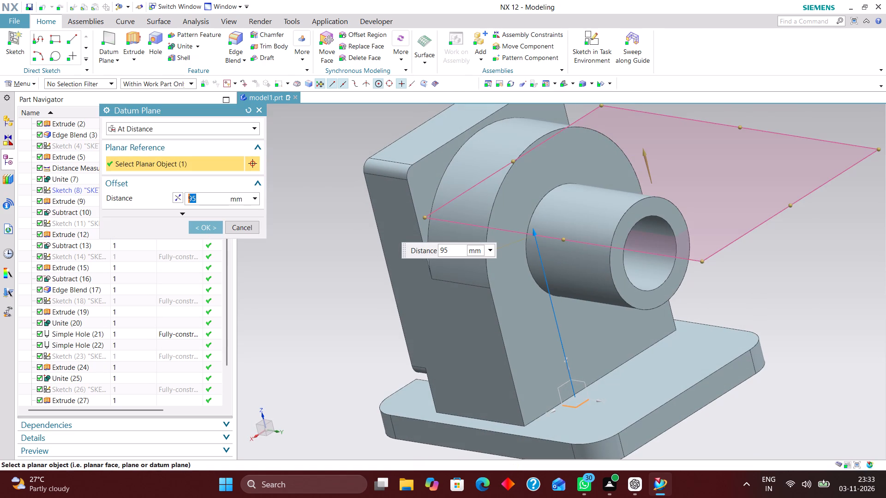
pyautogui.moveTo(563, 238); pyautogui.dragTo(478, 280)
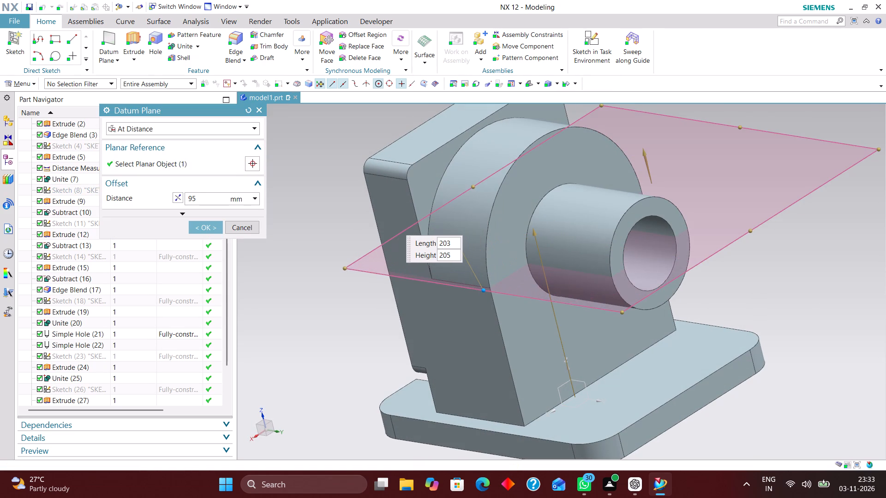
pyautogui.click(256, 251)
pyautogui.click(205, 225)
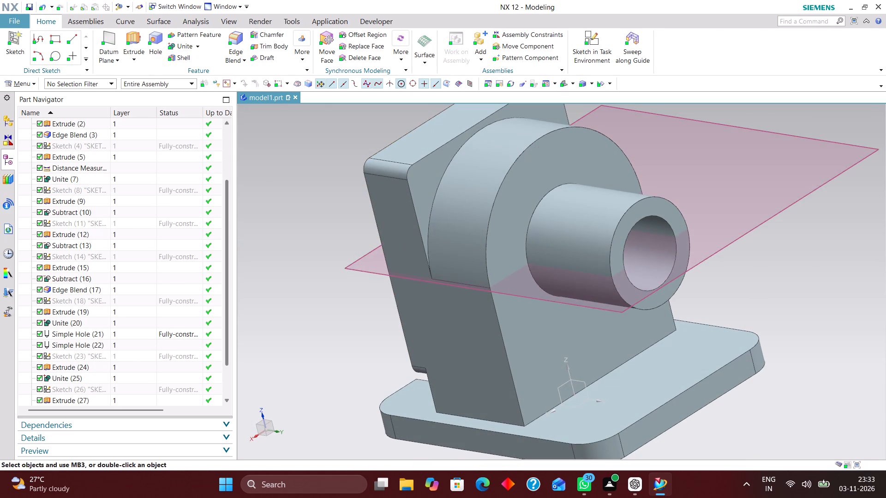
# Start a sketch on the enlarged datum plane and draw a circle about 27.5 mm in diameter over the rear boss.
pyautogui.scroll(-3, 427, 267)
pyautogui.moveTo(536, 266); pyautogui.dragTo(490, 294, button='middle')
pyautogui.moveTo(488, 311); pyautogui.dragTo(499, 322, button='middle')
pyautogui.moveTo(528, 329); pyautogui.dragTo(533, 328, button='middle')
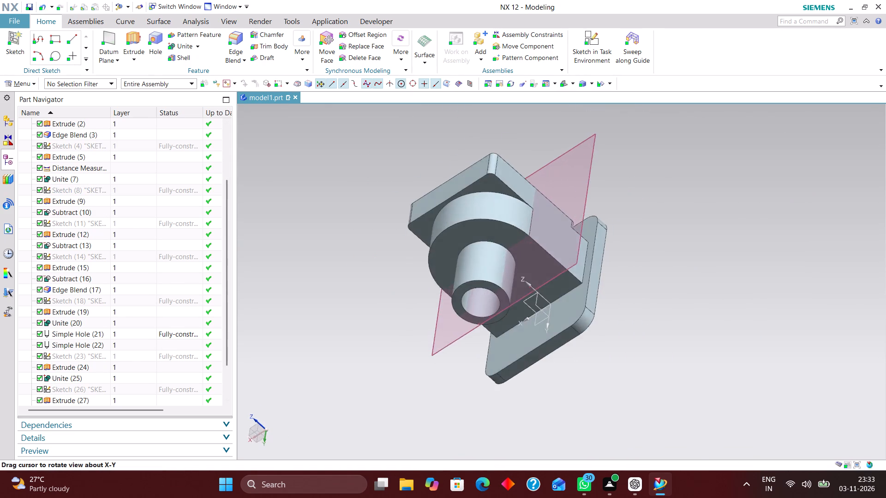
pyautogui.moveTo(533, 328); pyautogui.dragTo(532, 328, button='middle')
pyautogui.moveTo(546, 323); pyautogui.dragTo(575, 324, button='middle')
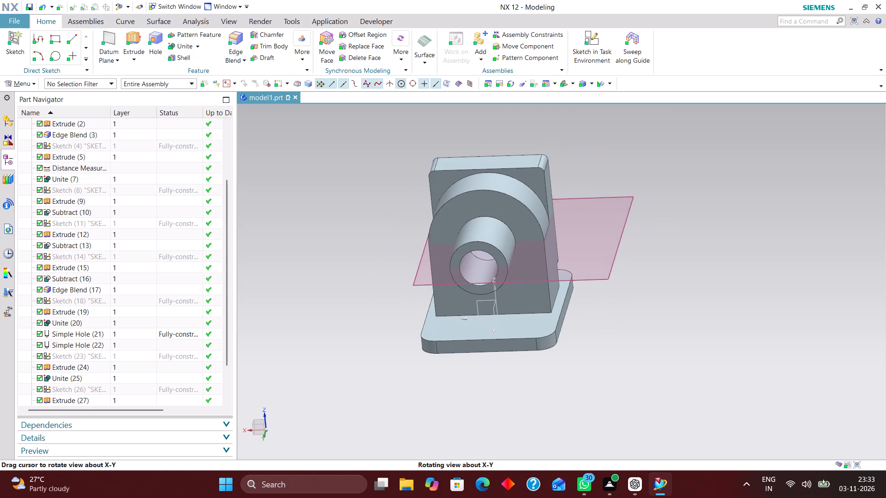
pyautogui.click(596, 47)
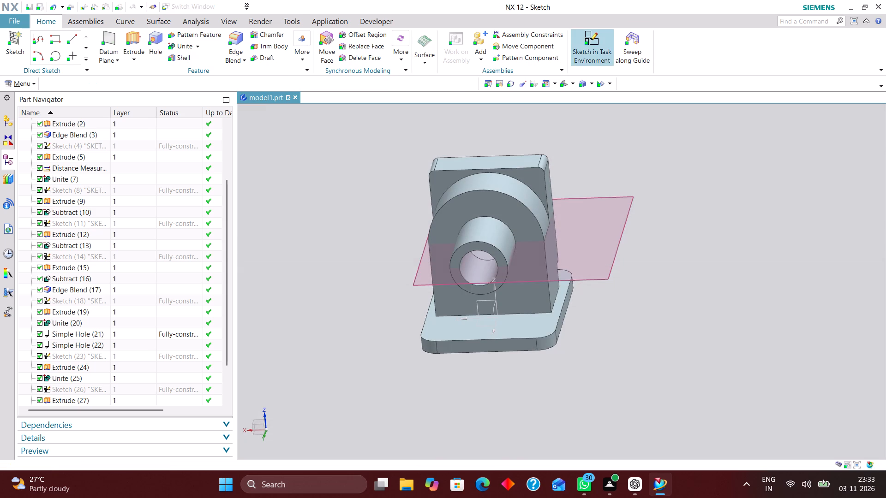
pyautogui.click(595, 279)
pyautogui.click(201, 240)
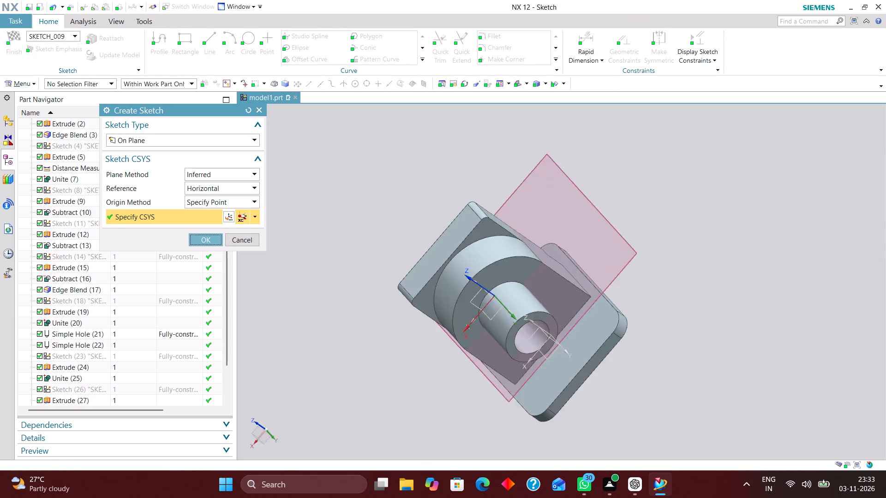
pyautogui.scroll(3, 582, 234)
pyautogui.click(251, 38)
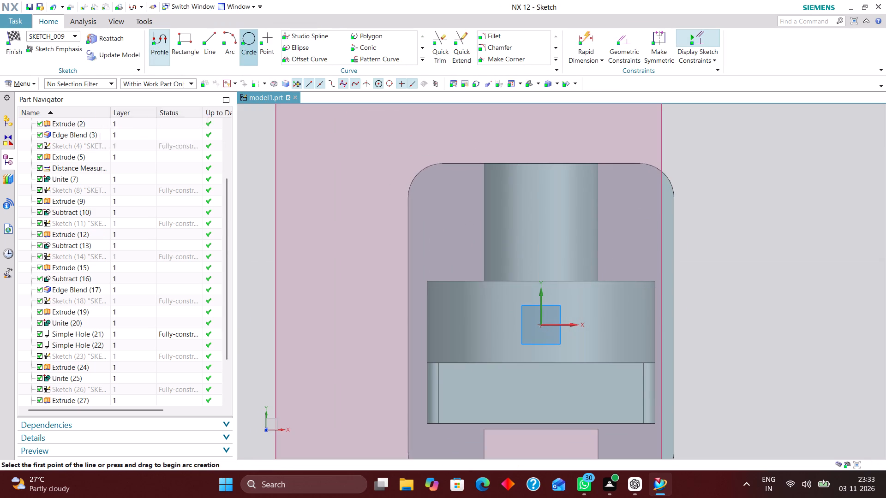
pyautogui.click(539, 220)
pyautogui.click(557, 240)
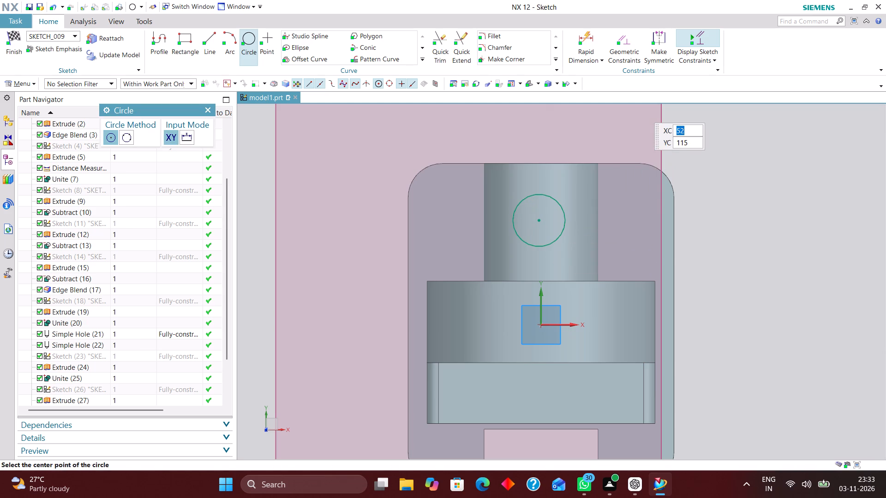
# Constrain the circle's centre to lie on the sketch's vertical Y axis.
pyautogui.click(628, 38)
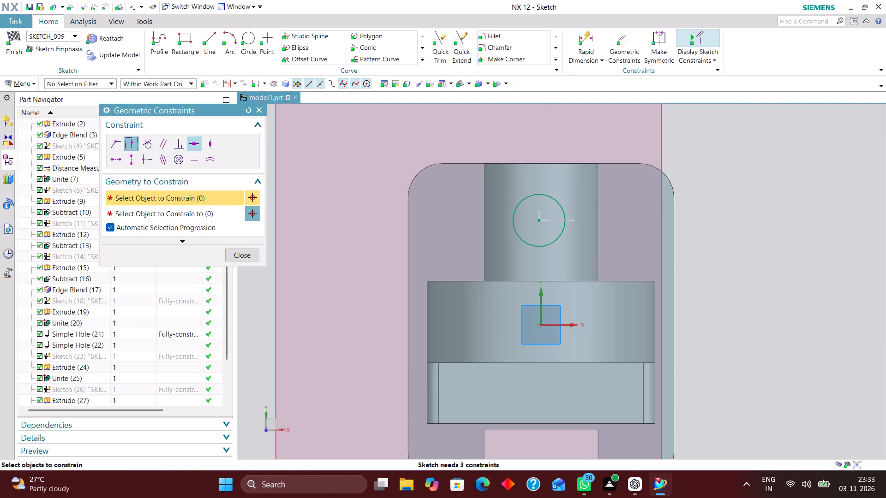
pyautogui.click(537, 219)
pyautogui.click(542, 306)
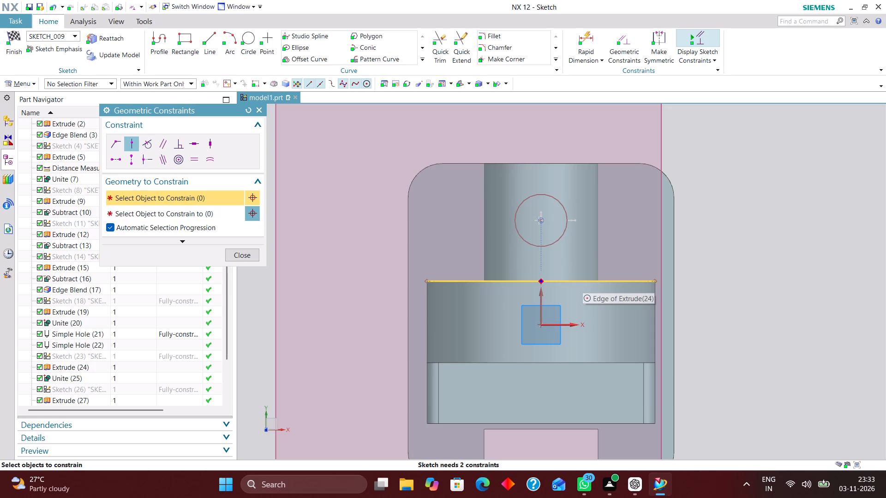
# Dimension the circle's centre at 32 mm from the midpoint of the rear boss's end edge.
pyautogui.click(584, 37)
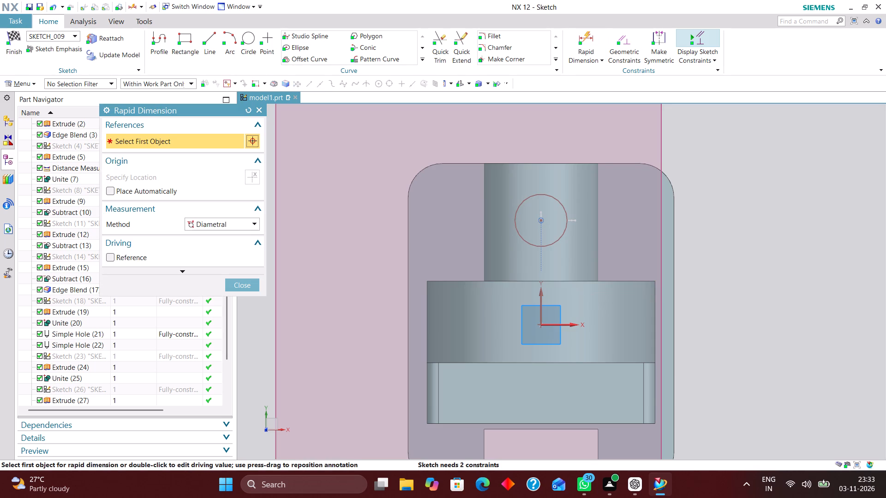
pyautogui.click(235, 222)
pyautogui.click(235, 233)
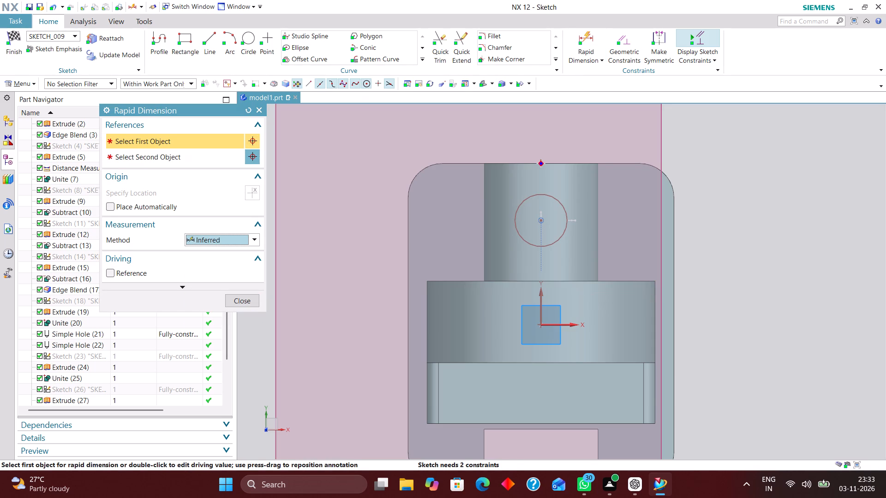
pyautogui.click(544, 163)
pyautogui.click(541, 219)
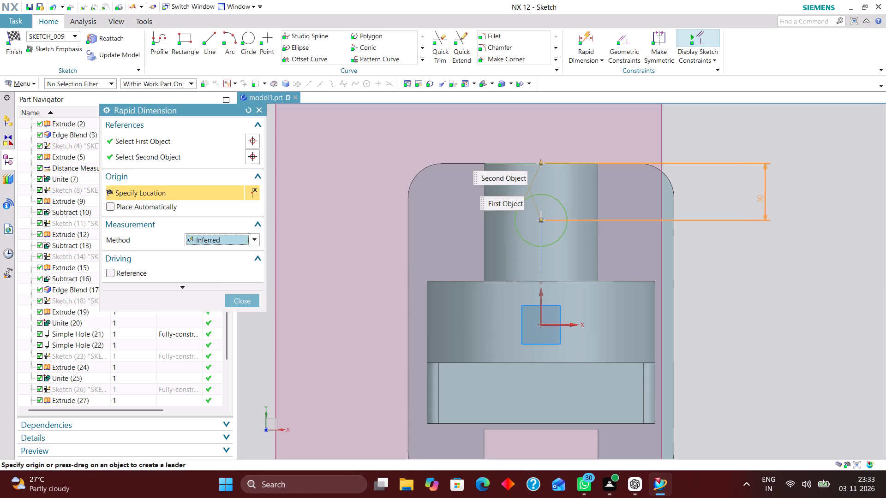
pyautogui.click(748, 191)
pyautogui.write('32')
pyautogui.press('Return')
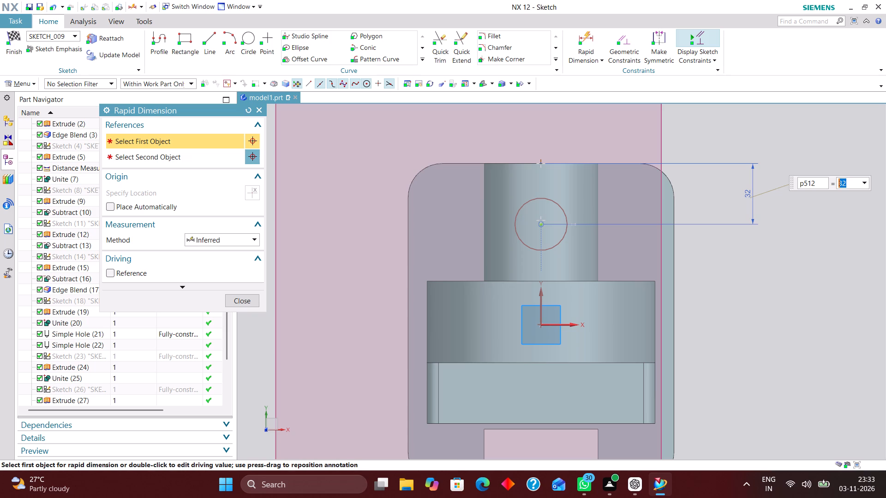
# Dimension the circle's diameter at 22 mm and finish the sketch.
pyautogui.click(229, 243)
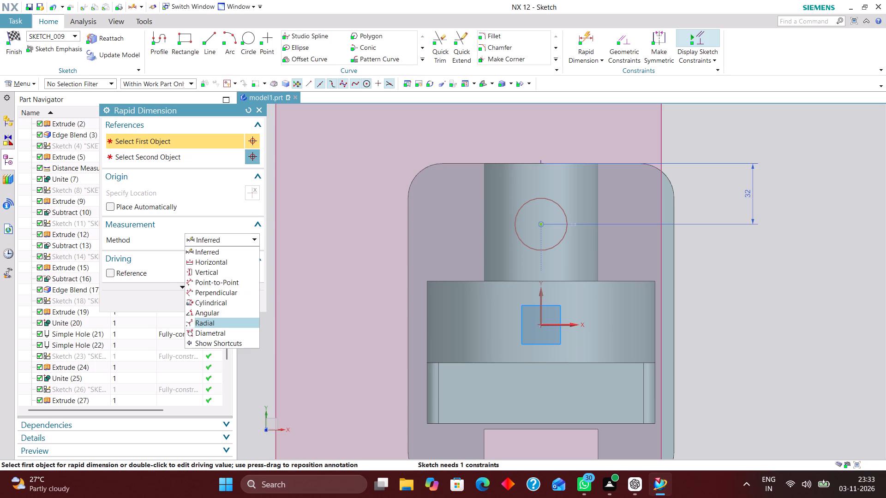
pyautogui.click(225, 331)
pyautogui.click(562, 209)
pyautogui.click(565, 191)
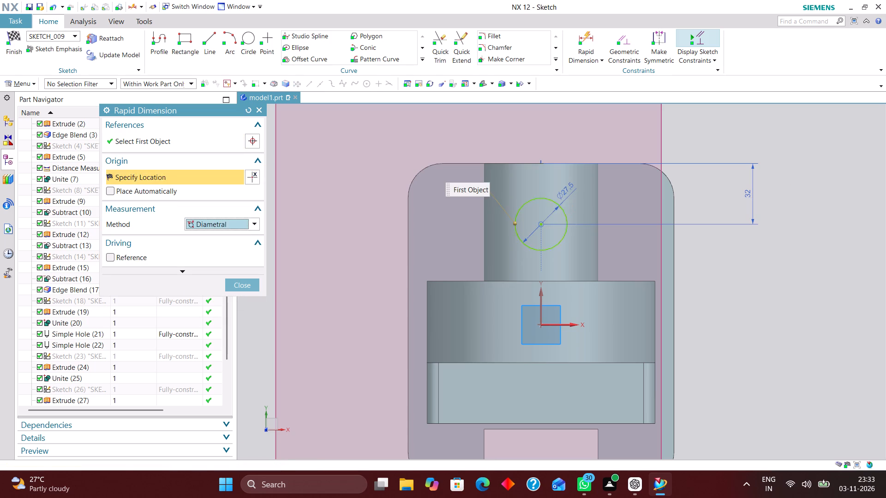
pyautogui.write('22')
pyautogui.press('Return')
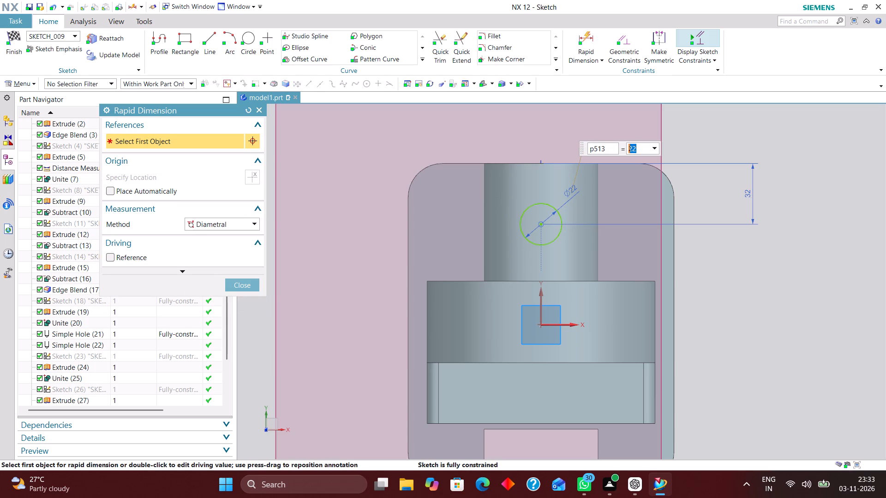
pyautogui.click(246, 285)
pyautogui.click(9, 38)
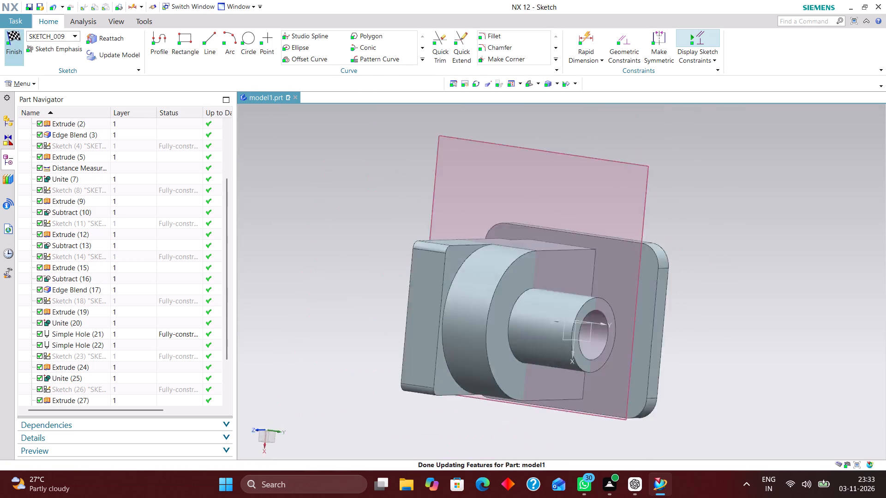
# Start an upward extrusion of the 22 mm circle and adjust its limits to start at 0 mm and end at 35 mm.
pyautogui.moveTo(692, 234); pyautogui.dragTo(717, 219, button='middle')
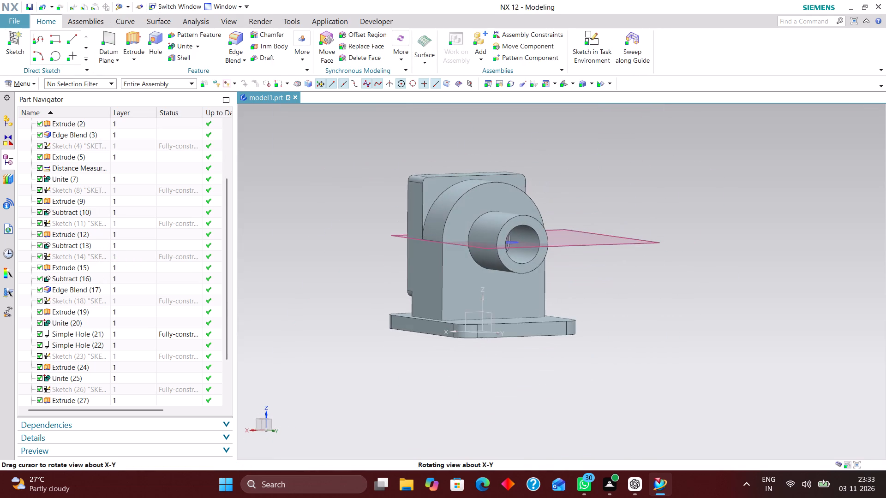
pyautogui.moveTo(717, 219); pyautogui.dragTo(717, 222, button='middle')
pyautogui.click(129, 35)
pyautogui.scroll(3, 491, 239)
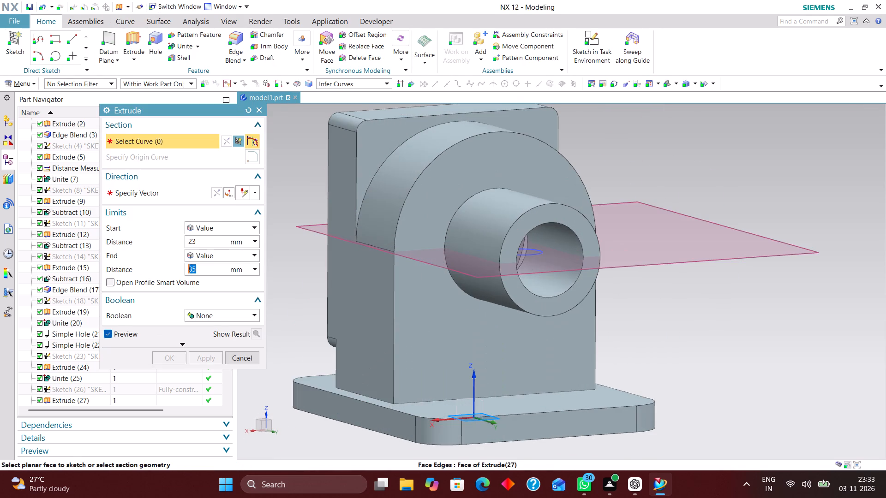
pyautogui.click(528, 255)
pyautogui.scroll(-2, 542, 274)
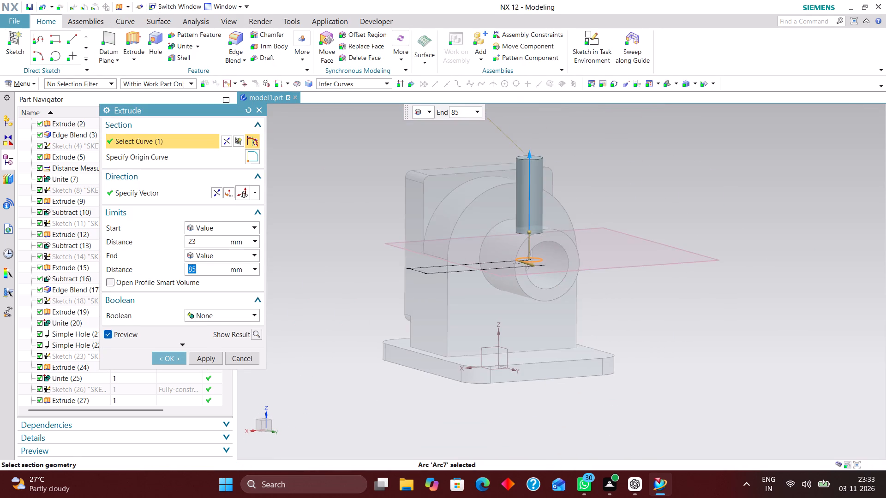
pyautogui.moveTo(575, 247); pyautogui.dragTo(622, 228, button='middle')
pyautogui.scroll(1, 623, 229)
pyautogui.moveTo(677, 226); pyautogui.dragTo(614, 228, button='middle')
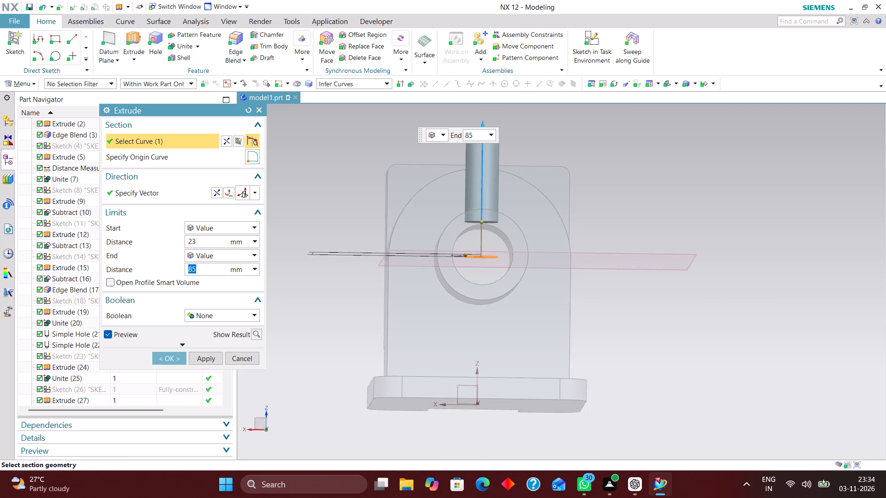
pyautogui.moveTo(694, 209); pyautogui.dragTo(550, 201, button='right')
pyautogui.scroll(3, 475, 227)
pyautogui.moveTo(482, 221); pyautogui.dragTo(484, 228)
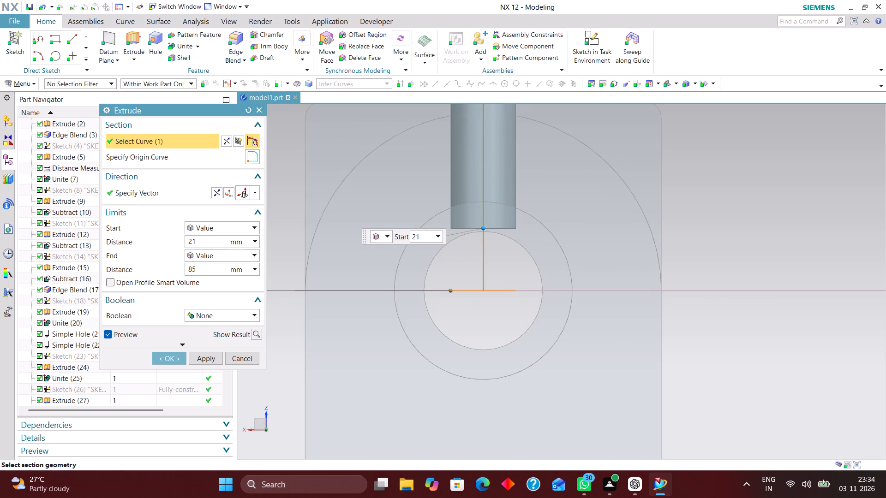
pyautogui.moveTo(484, 228); pyautogui.dragTo(484, 244)
pyautogui.scroll(-4, 493, 277)
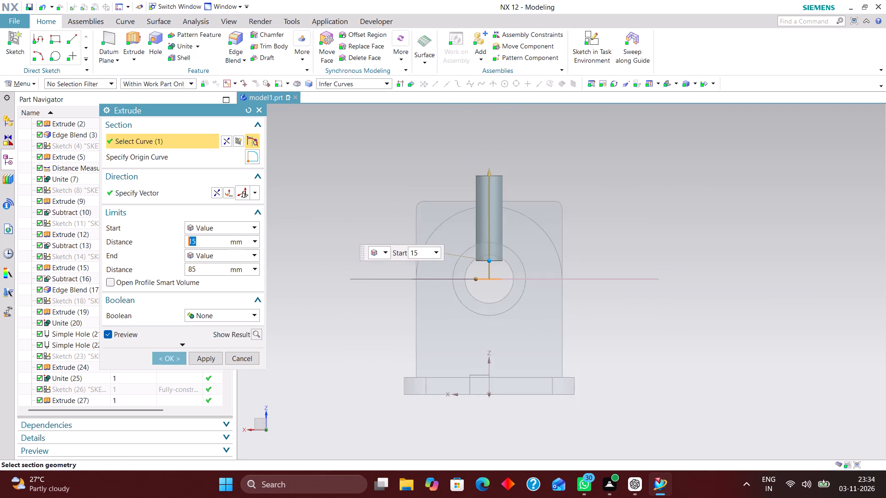
pyautogui.scroll(3, 497, 174)
pyautogui.moveTo(481, 173); pyautogui.dragTo(487, 294)
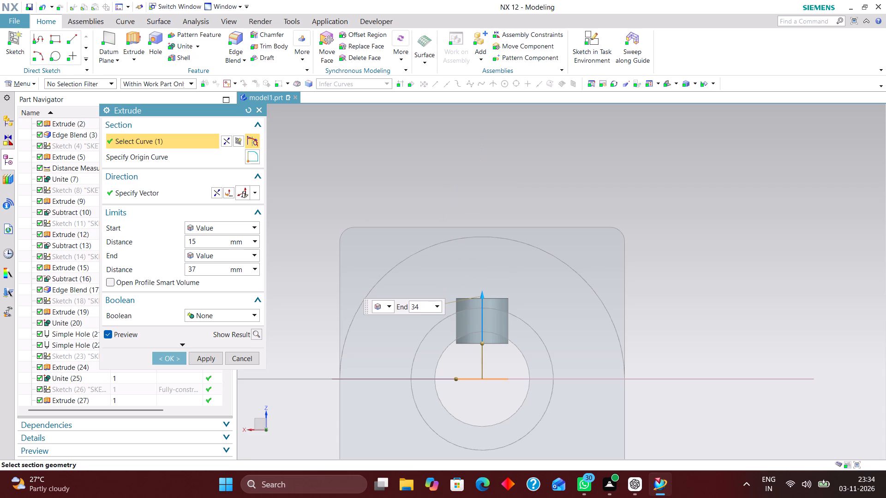
pyautogui.moveTo(487, 294); pyautogui.dragTo(486, 293)
pyautogui.moveTo(486, 293); pyautogui.dragTo(486, 292)
pyautogui.scroll(2, 480, 370)
pyautogui.moveTo(483, 331); pyautogui.dragTo(485, 381)
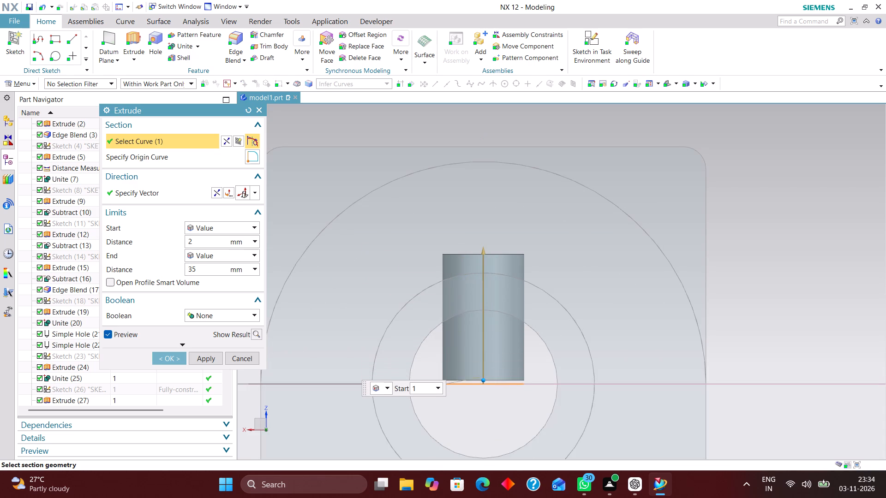
pyautogui.moveTo(485, 381); pyautogui.dragTo(485, 385)
# Set the extrusion to start at 22 mm and end at 33 mm, creating it as a separate body with Boolean None.
pyautogui.moveTo(217, 266); pyautogui.dragTo(148, 265)
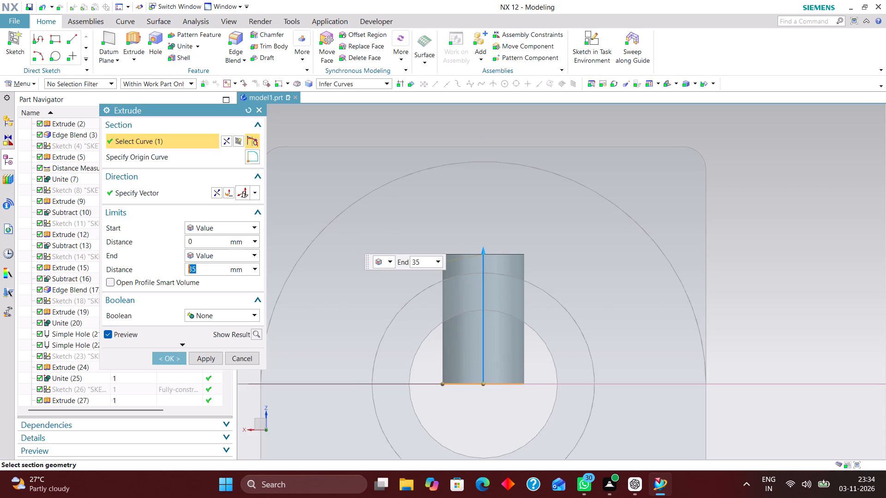
pyautogui.write('33')
pyautogui.press('Return')
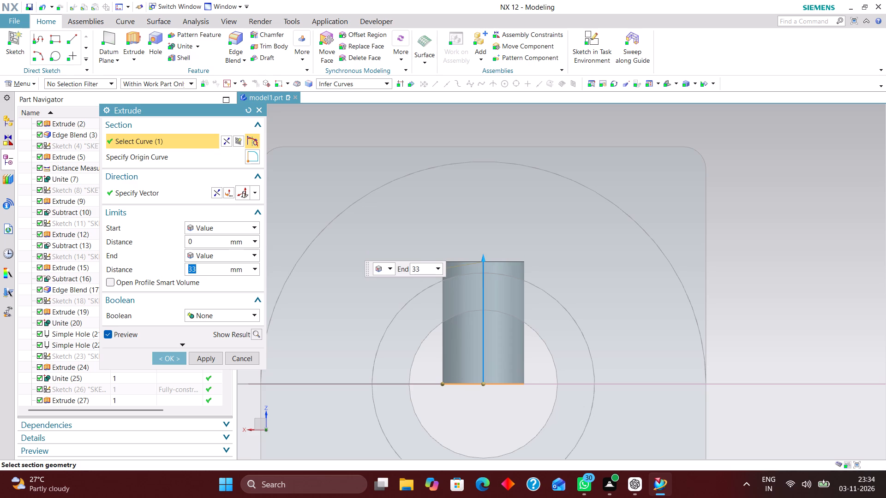
pyautogui.moveTo(485, 385); pyautogui.dragTo(485, 301)
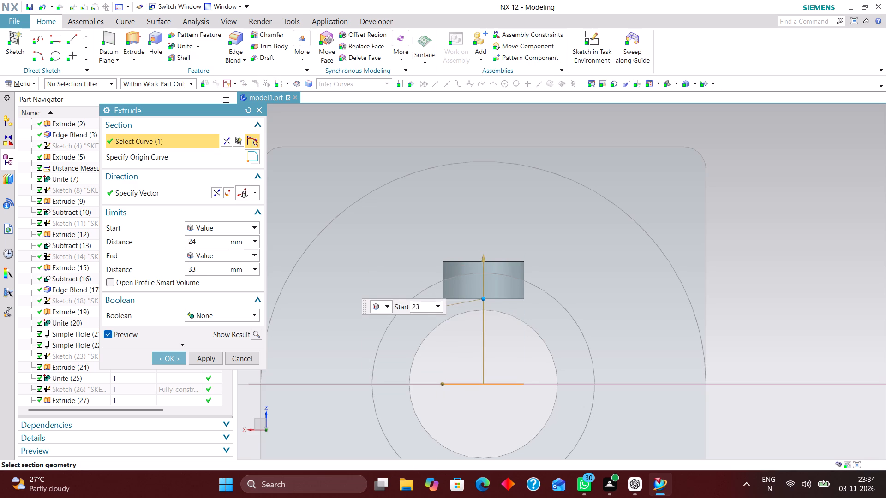
pyautogui.moveTo(485, 301); pyautogui.dragTo(485, 304)
pyautogui.scroll(-2, 472, 233)
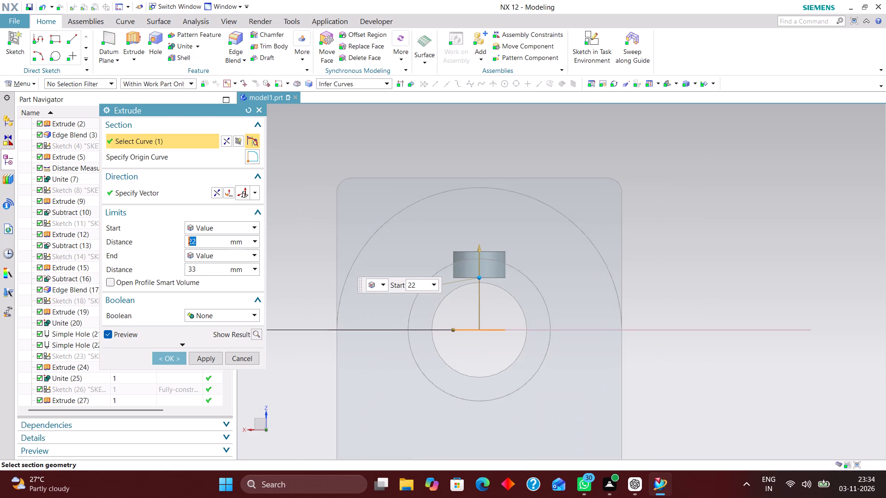
pyautogui.click(168, 354)
pyautogui.scroll(1, 459, 302)
pyautogui.moveTo(461, 299); pyautogui.dragTo(471, 297, button='middle')
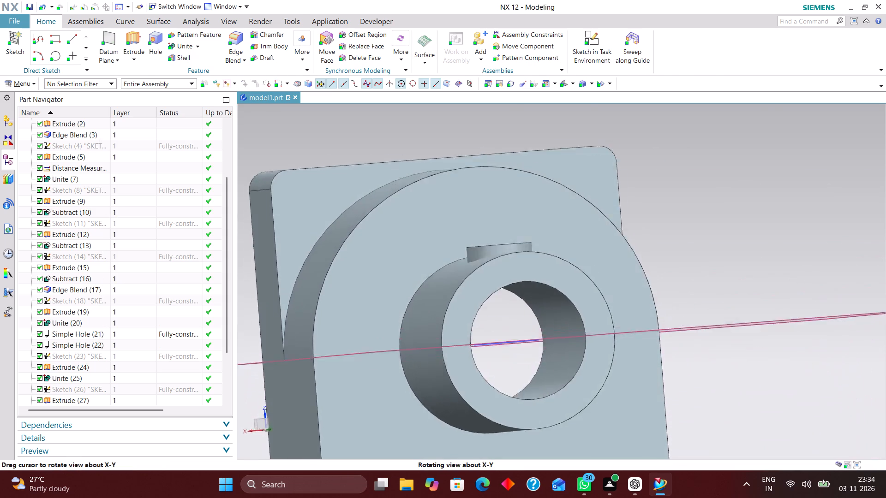
pyautogui.moveTo(471, 297); pyautogui.dragTo(473, 294, button='middle')
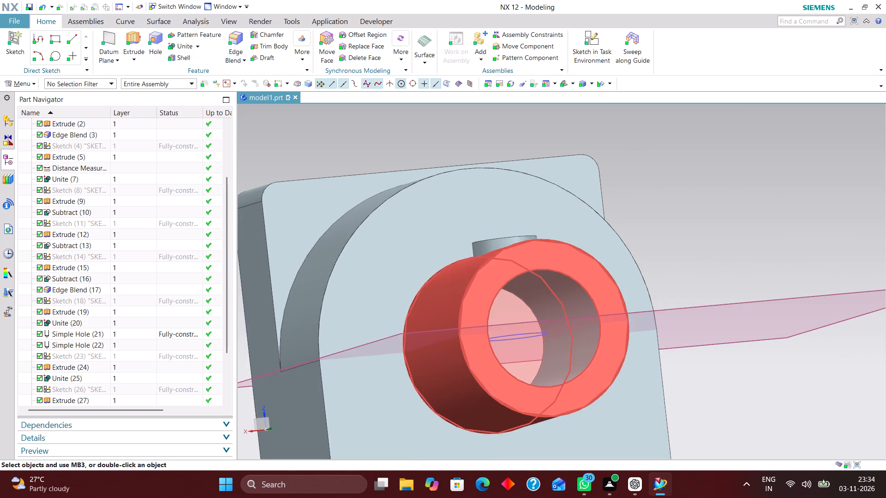
# Hide the datum plane and the sketch of the 22 mm circle.
pyautogui.moveTo(414, 332); pyautogui.dragTo(415, 393, button='right')
pyautogui.moveTo(524, 331); pyautogui.dragTo(525, 363, button='right')
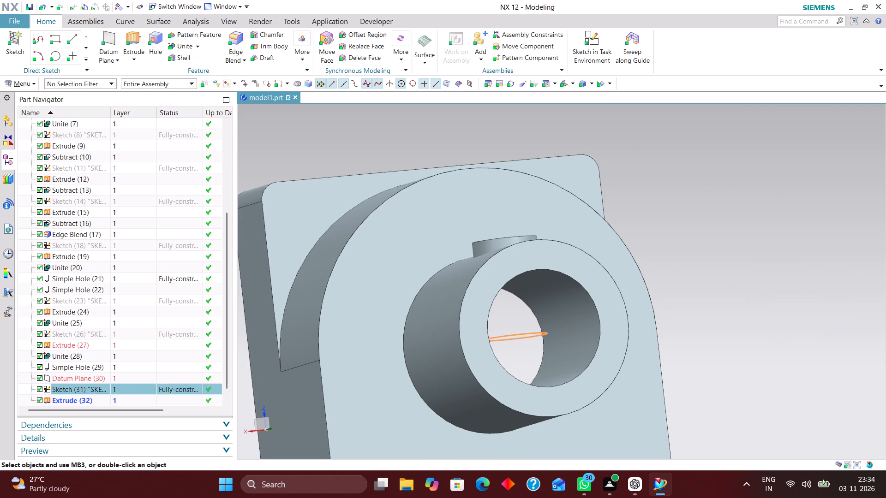
# Unite the small vertical boss with the main bracket body.
pyautogui.click(181, 42)
pyautogui.click(441, 305)
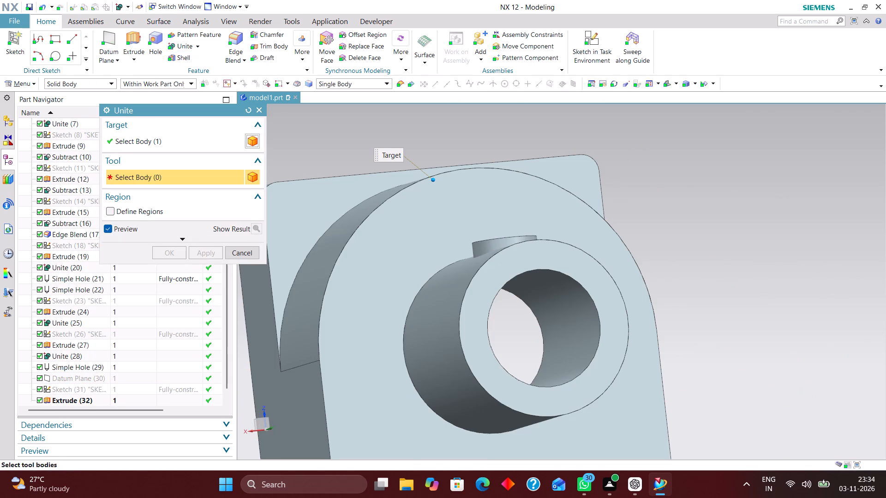
pyautogui.click(480, 243)
pyautogui.click(170, 250)
# Cut a simple 10 mm hole at the centre of the small vertical boss, with its depth limit set to Until Next.
pyautogui.moveTo(386, 240); pyautogui.dragTo(391, 266, button='middle')
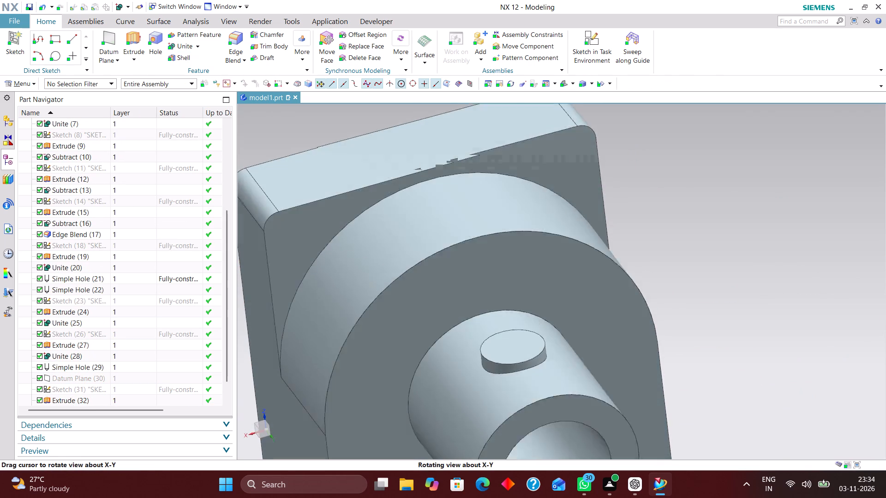
pyautogui.moveTo(391, 266); pyautogui.dragTo(396, 267, button='middle')
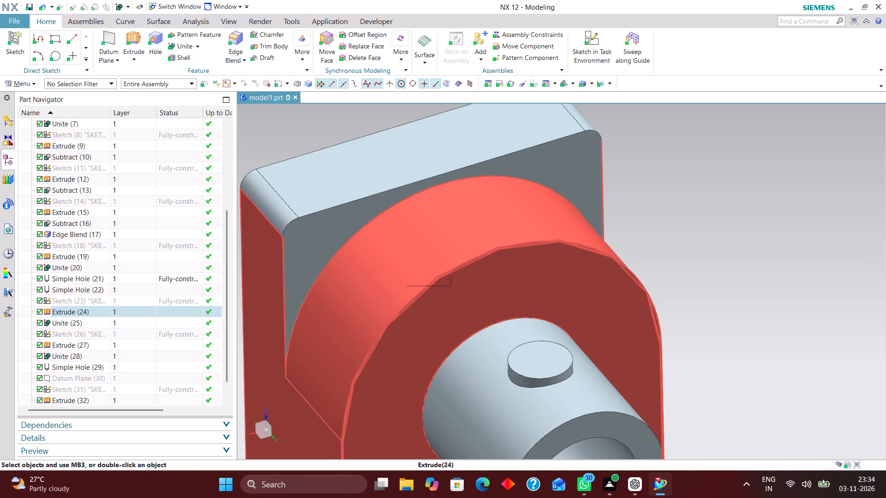
pyautogui.click(150, 37)
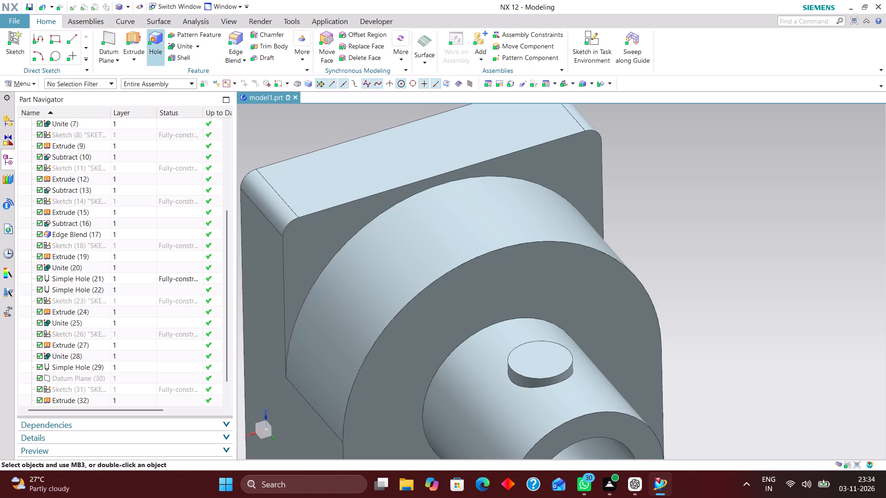
pyautogui.click(515, 371)
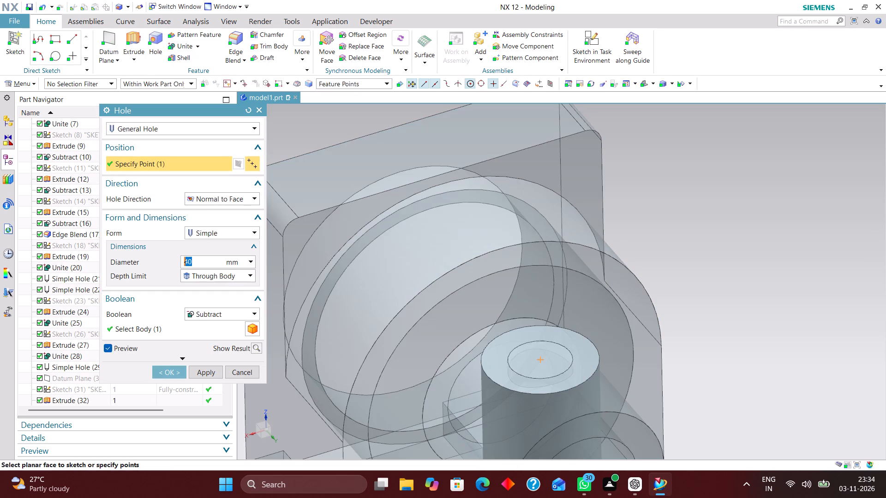
pyautogui.write('10')
pyautogui.press('Return')
pyautogui.scroll(-3, 448, 256)
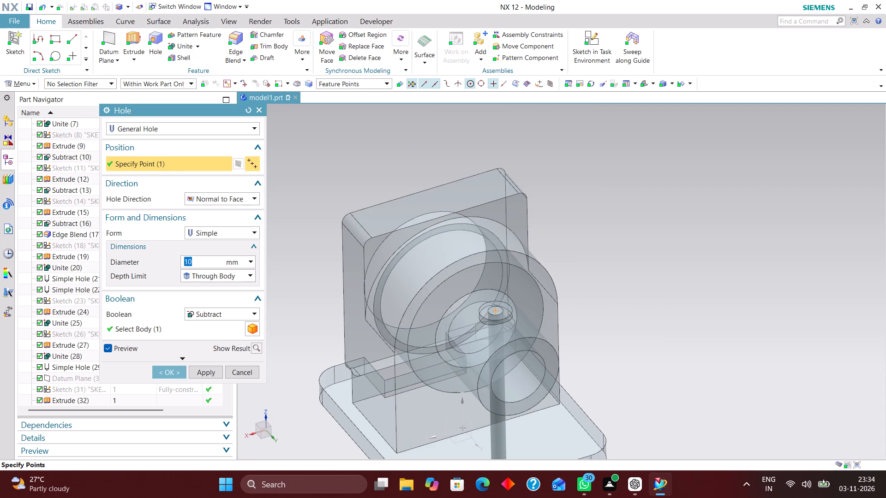
pyautogui.moveTo(475, 365); pyautogui.dragTo(529, 358, button='middle')
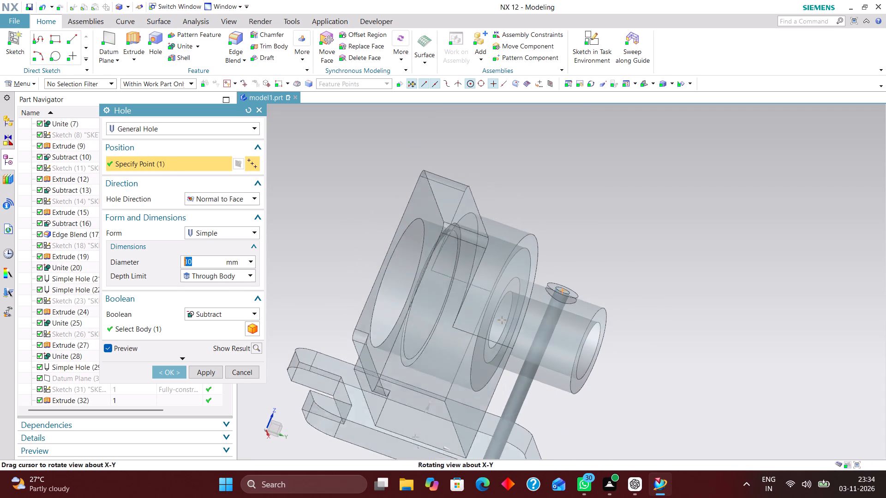
pyautogui.moveTo(529, 358); pyautogui.dragTo(529, 358, button='middle')
pyautogui.click(240, 275)
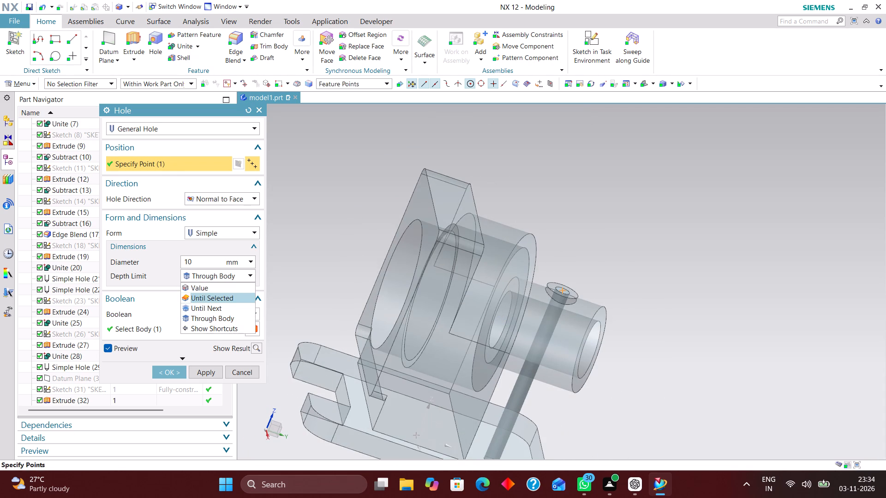
pyautogui.click(220, 309)
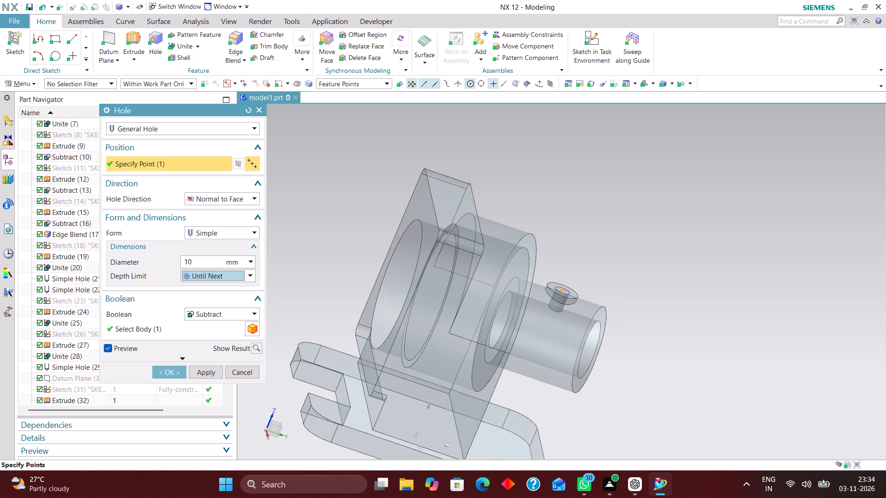
pyautogui.click(163, 371)
# Blend the edge where the small vertical boss meets the rear cylindrical boss with a 2 mm radius.
pyautogui.moveTo(573, 354); pyautogui.dragTo(498, 301, button='middle')
pyautogui.scroll(1, 515, 336)
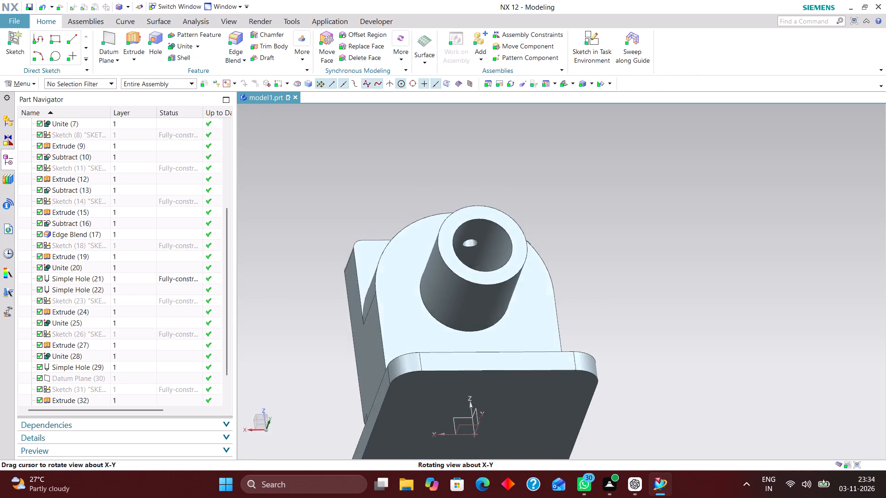
pyautogui.moveTo(498, 301); pyautogui.dragTo(562, 367, button='middle')
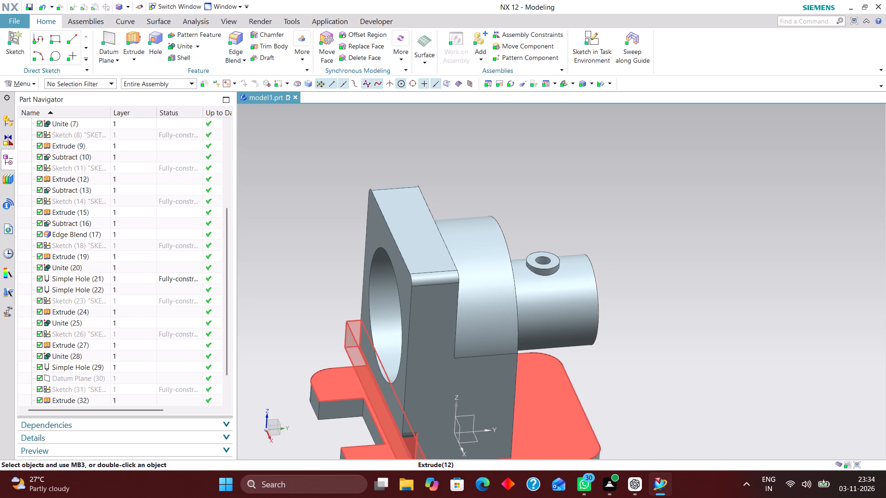
pyautogui.scroll(4, 530, 276)
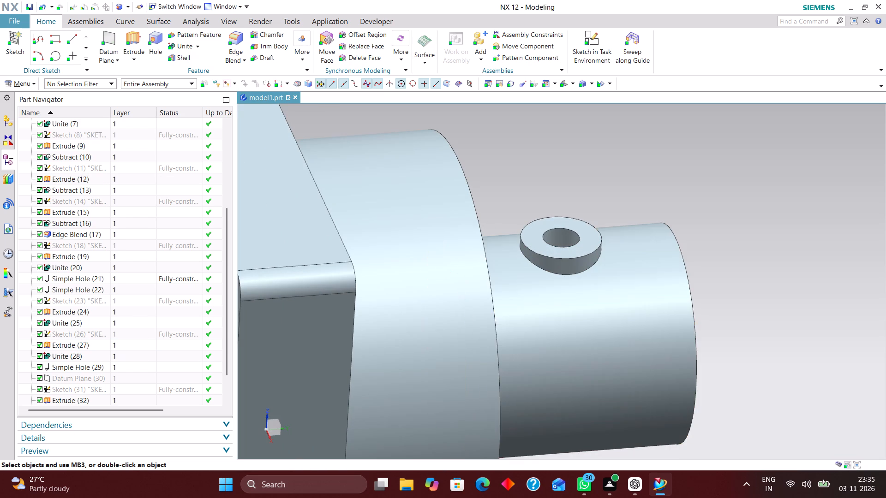
pyautogui.click(239, 40)
pyautogui.click(520, 252)
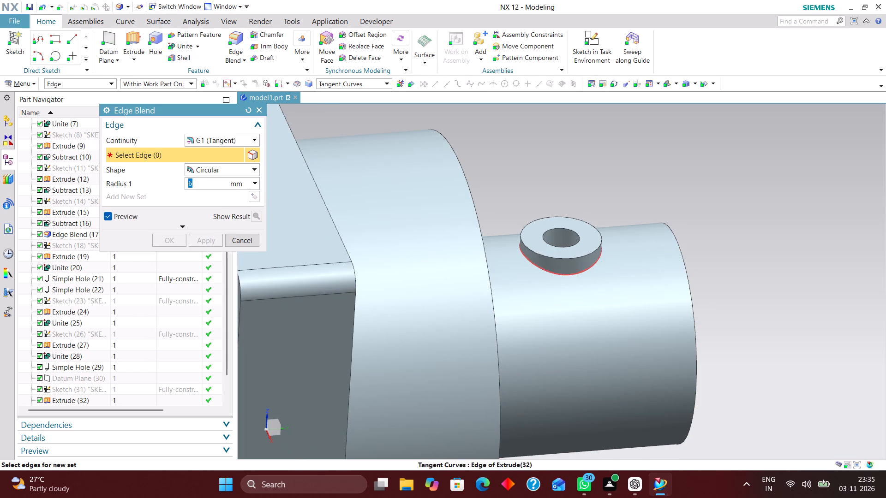
pyautogui.press('1')
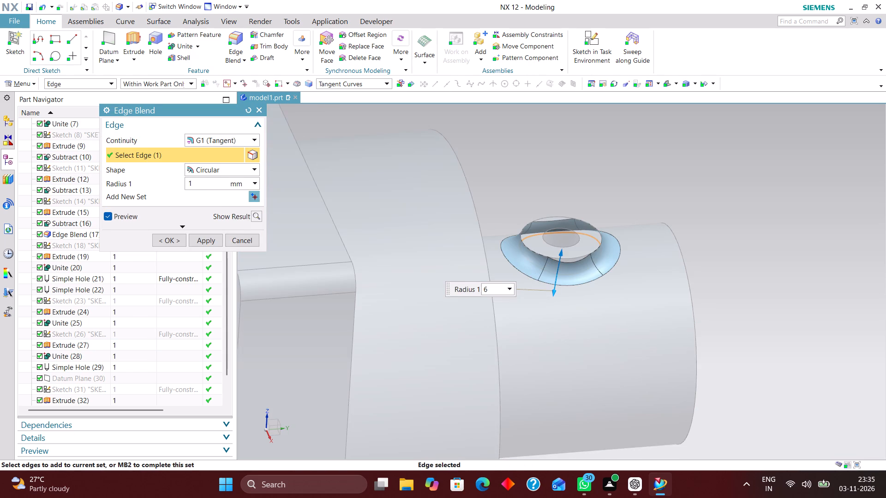
pyautogui.press('Return')
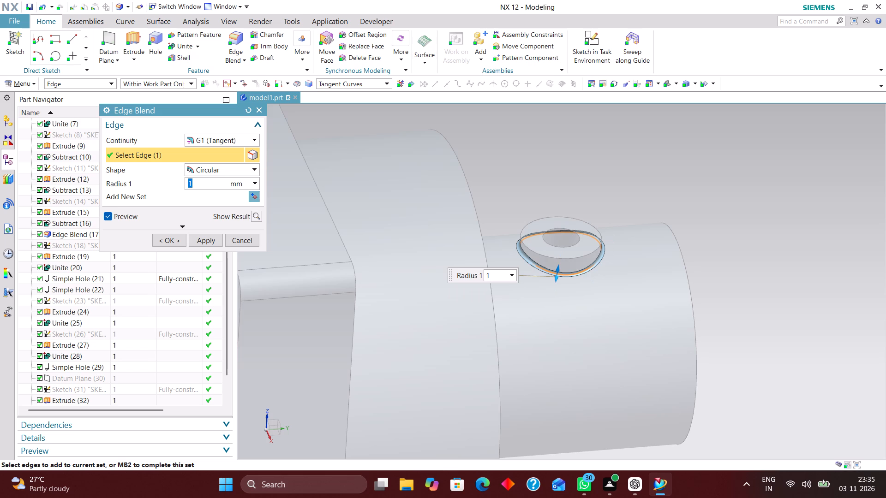
pyautogui.press('2')
pyautogui.press('Return')
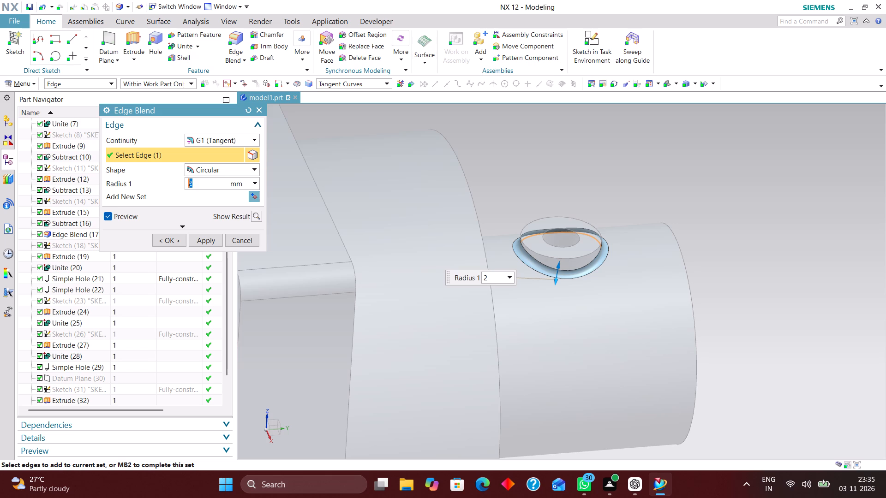
pyautogui.click(168, 238)
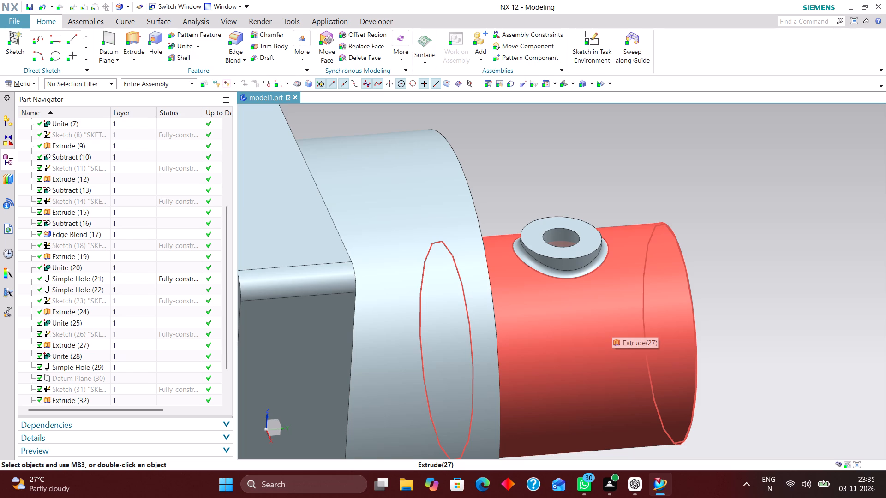
# Blend the tangent outer edge of the round-topped upright's rear face with a 3 mm radius.
pyautogui.scroll(-2, 563, 301)
pyautogui.scroll(-1, 522, 311)
pyautogui.moveTo(730, 305); pyautogui.dragTo(595, 296, button='right')
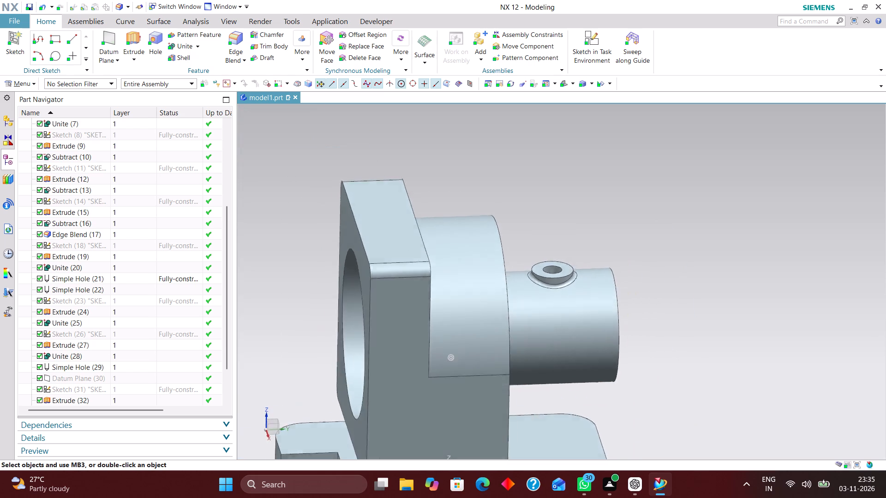
pyautogui.scroll(-1, 638, 246)
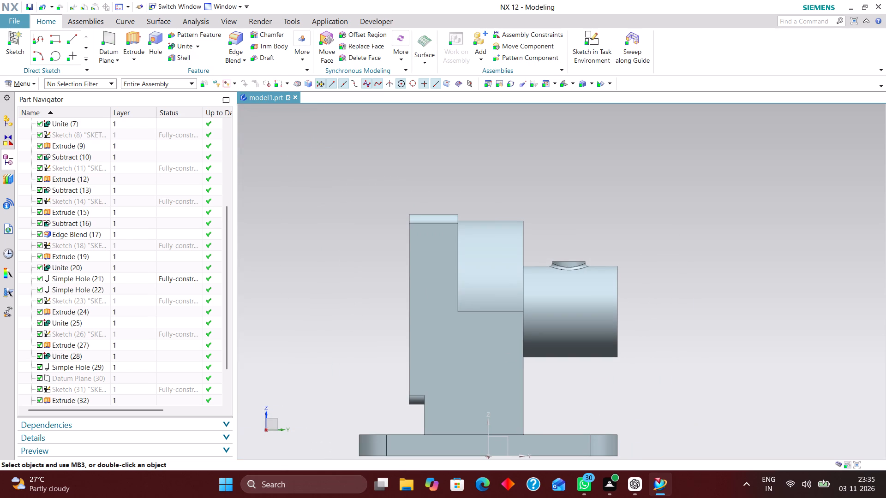
pyautogui.moveTo(663, 245); pyautogui.dragTo(673, 320, button='middle')
pyautogui.moveTo(701, 271); pyautogui.dragTo(613, 277, button='right')
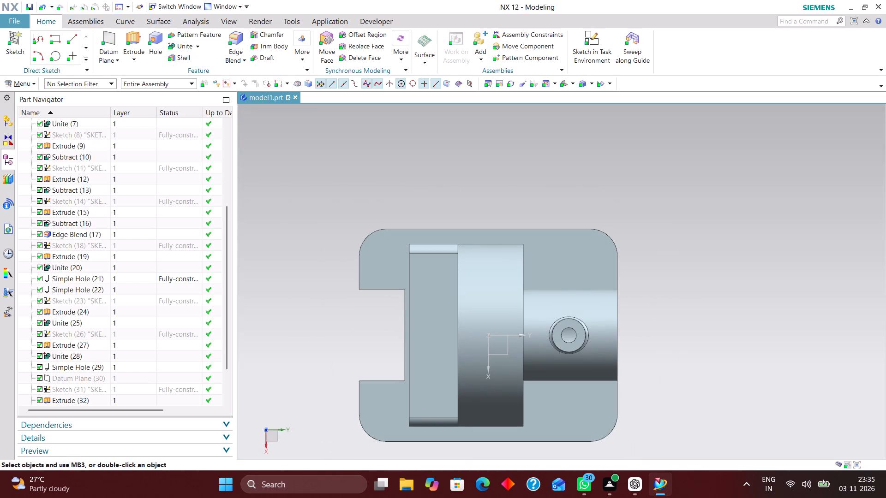
pyautogui.click(234, 38)
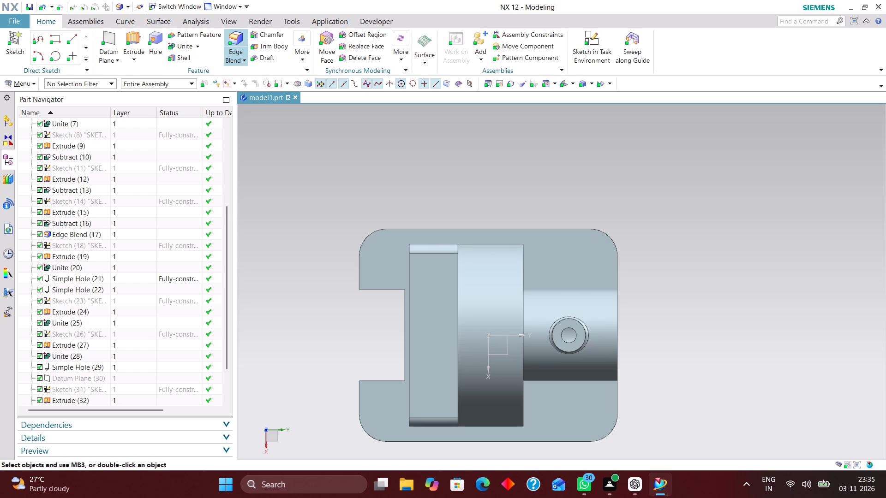
pyautogui.click(521, 275)
pyautogui.moveTo(594, 278); pyautogui.dragTo(575, 244, button='middle')
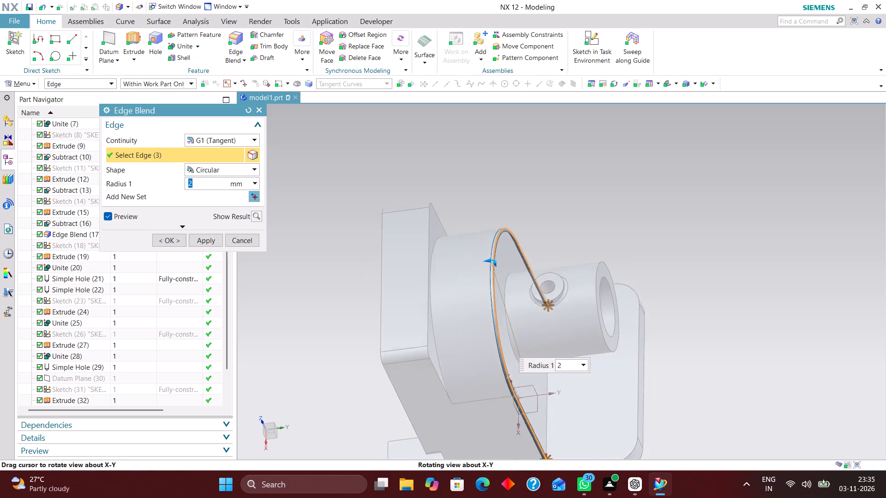
pyautogui.moveTo(575, 244); pyautogui.dragTo(578, 243, button='middle')
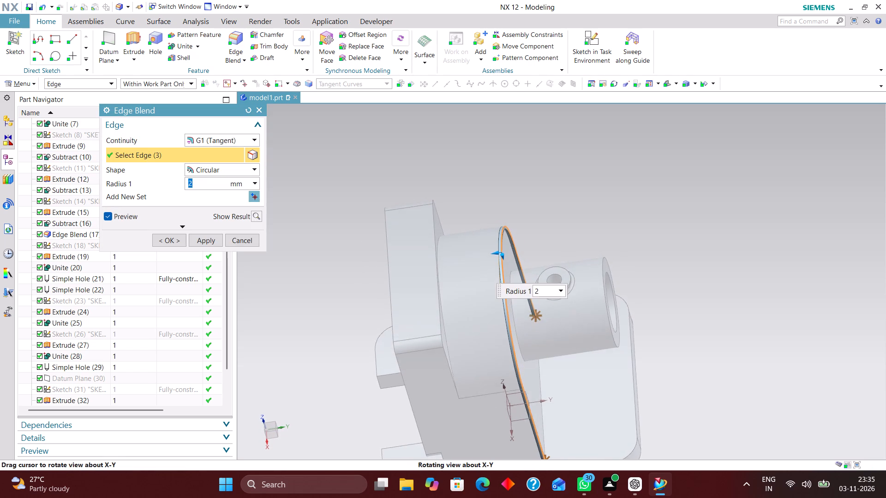
pyautogui.moveTo(578, 243); pyautogui.dragTo(579, 249, button='middle')
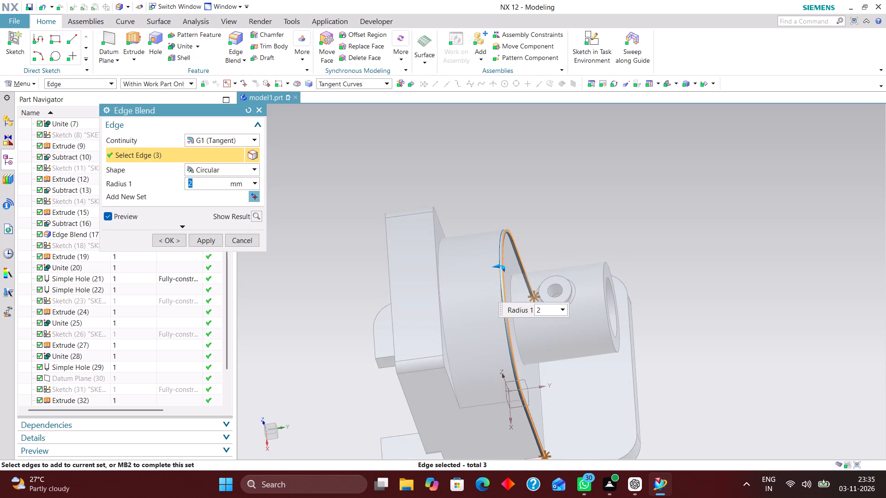
pyautogui.press('3')
pyautogui.press('Return')
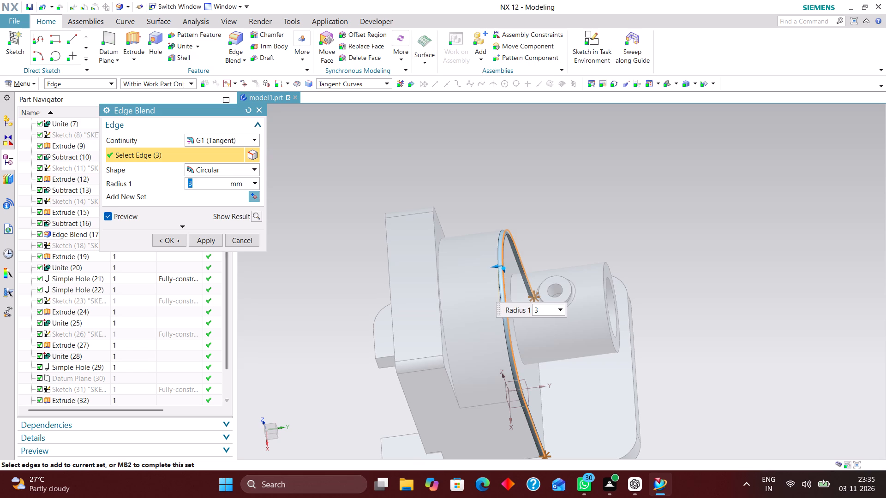
pyautogui.click(169, 240)
# Place a counterbored general hole at the arc centre of the base plate's front-left rounded corner.
pyautogui.moveTo(434, 219); pyautogui.dragTo(469, 179, button='middle')
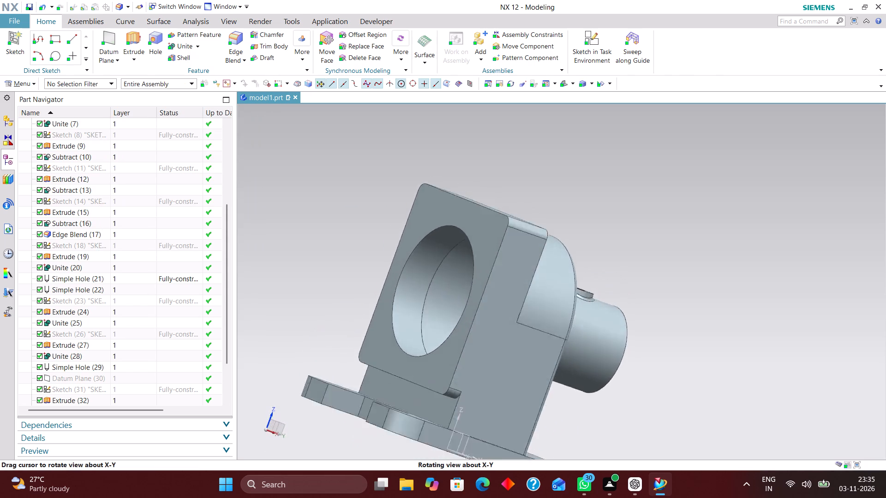
pyautogui.moveTo(469, 179); pyautogui.dragTo(454, 202, button='middle')
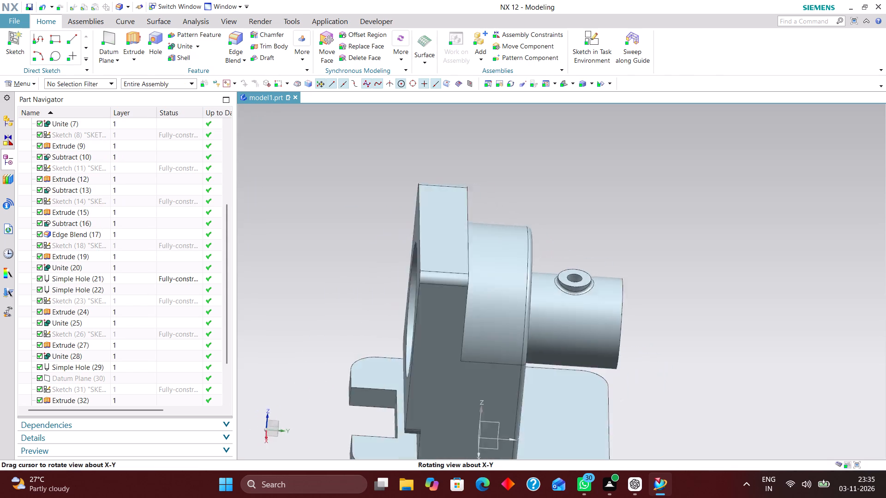
pyautogui.moveTo(454, 202); pyautogui.dragTo(487, 211, button='middle')
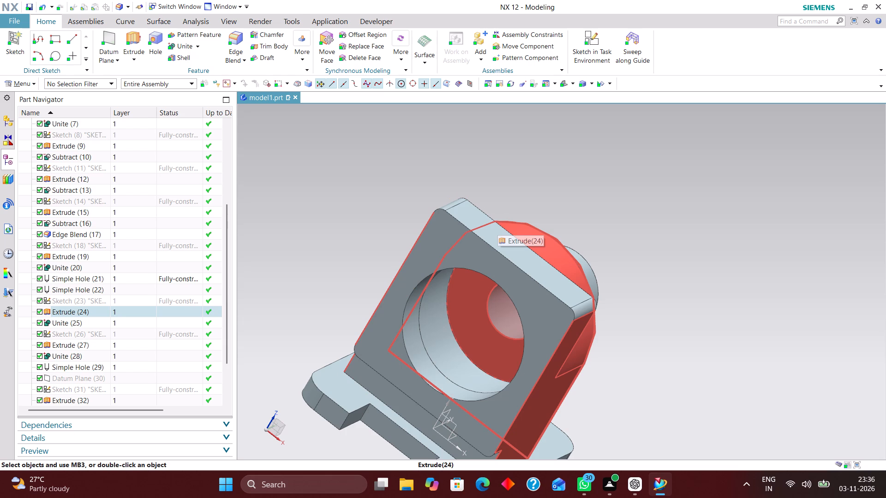
pyautogui.click(563, 83)
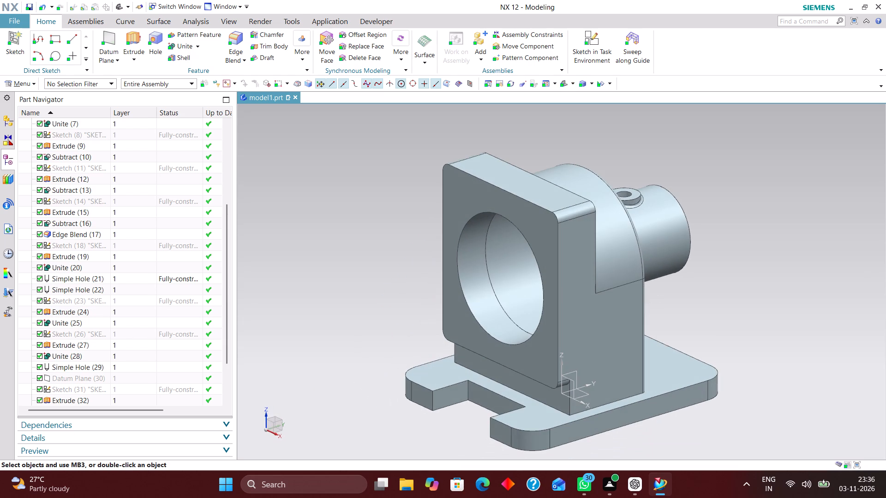
pyautogui.scroll(-5, 159, 285)
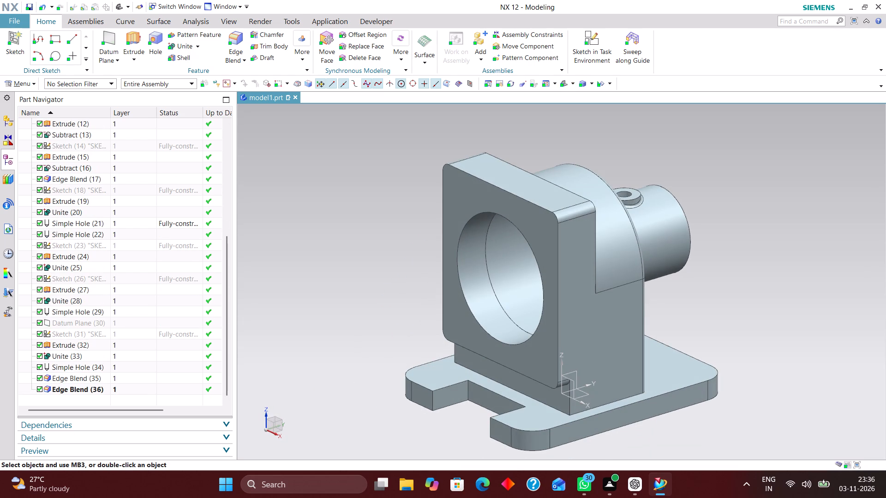
pyautogui.scroll(-2, 468, 326)
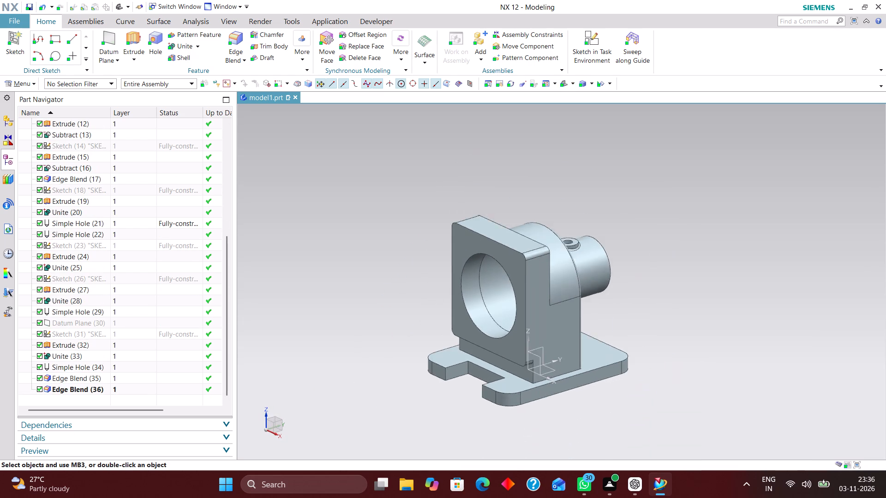
pyautogui.scroll(3, 449, 327)
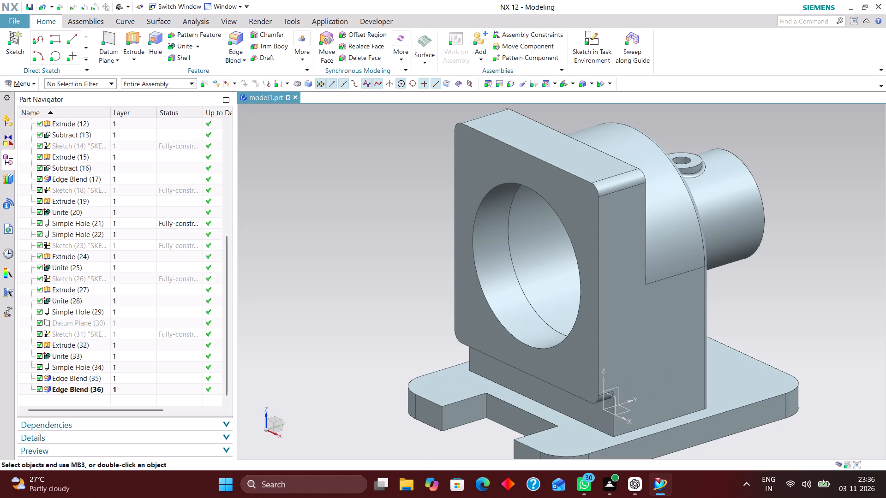
pyautogui.click(152, 37)
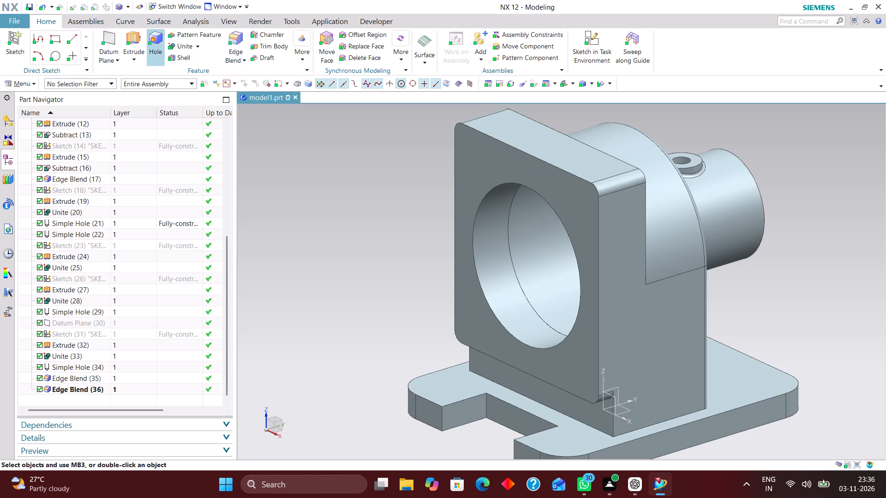
pyautogui.scroll(-3, 381, 330)
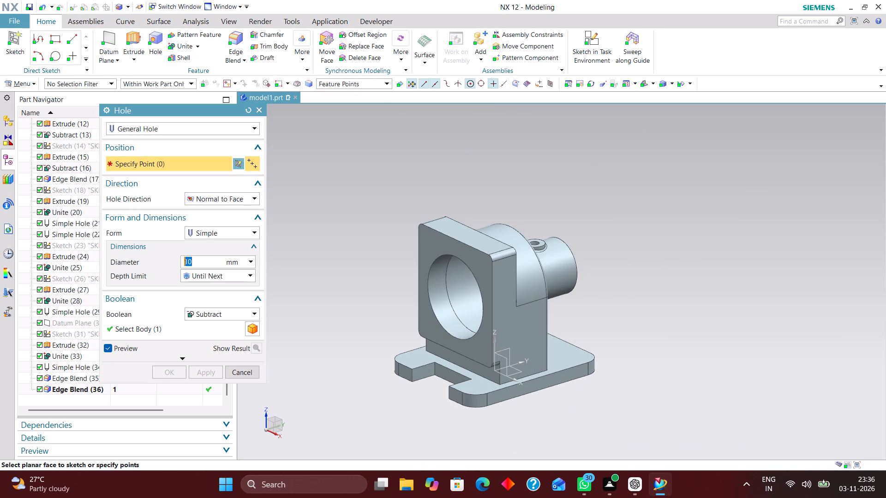
pyautogui.click(237, 234)
pyautogui.click(224, 254)
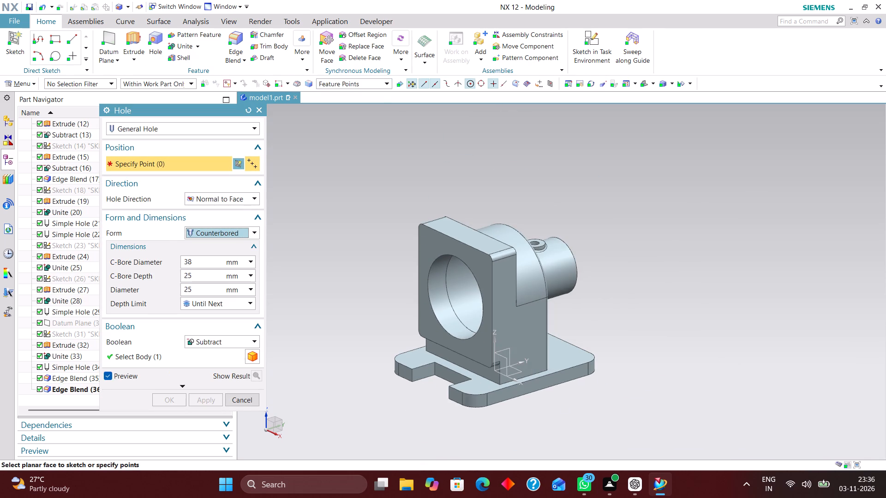
pyautogui.scroll(4, 382, 359)
pyautogui.click(408, 355)
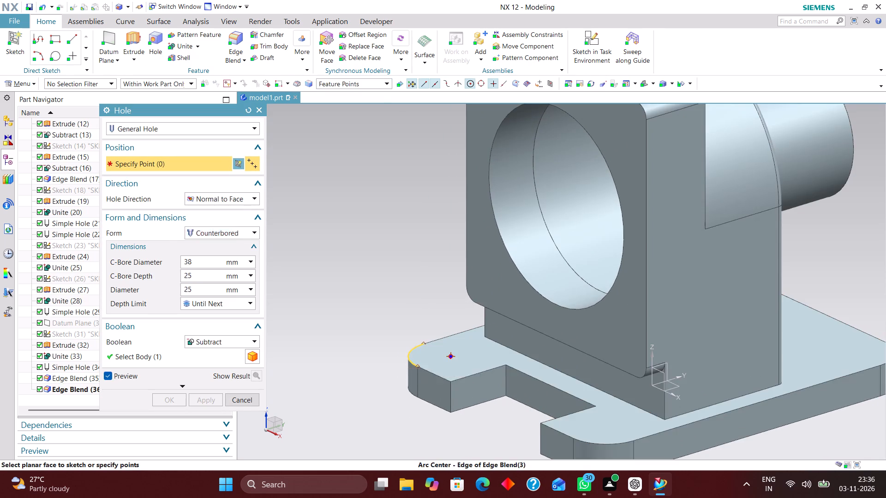
# Set the hole's counterbore diameter to 28 mm, hole diameter to 14 mm and counterbore depth to 2 mm.
pyautogui.scroll(-1, 359, 302)
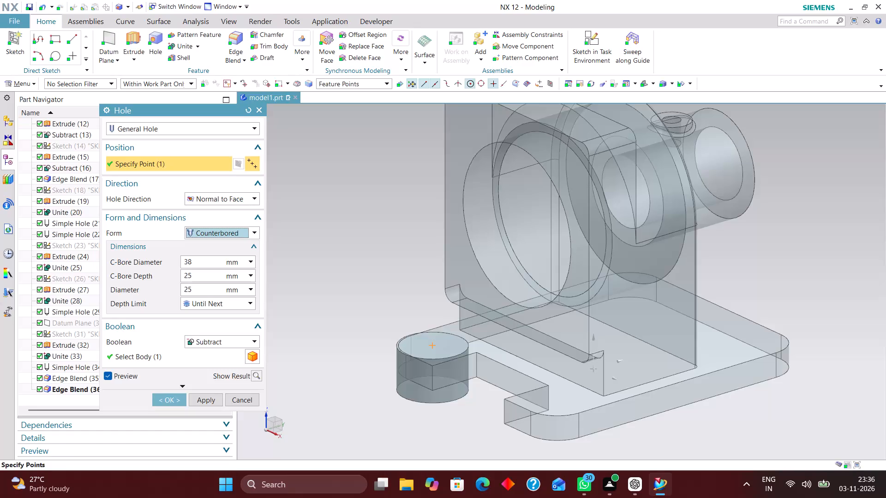
pyautogui.moveTo(196, 261); pyautogui.dragTo(134, 261)
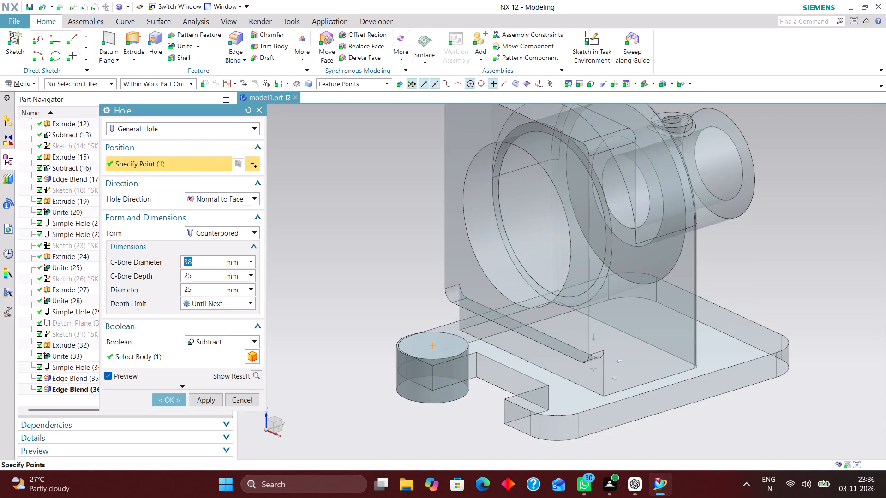
pyautogui.write('28')
pyautogui.press('Return')
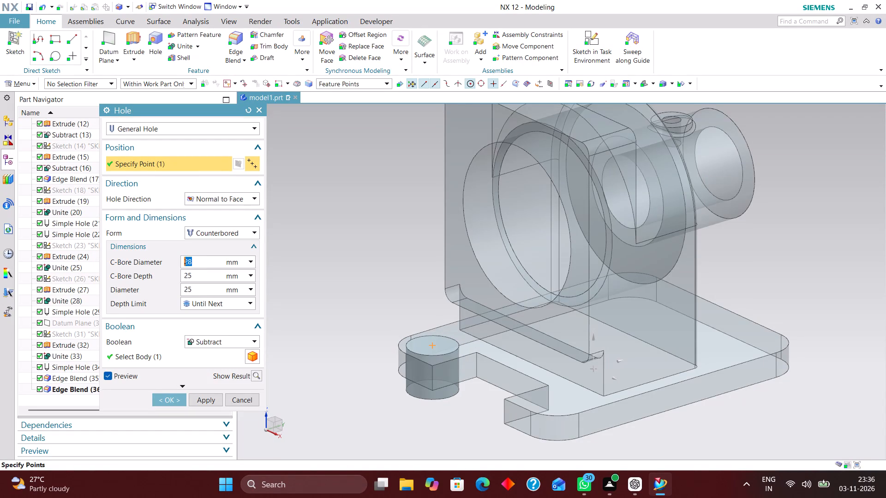
pyautogui.moveTo(192, 288); pyautogui.dragTo(162, 290)
pyautogui.write('14')
pyautogui.press('Return')
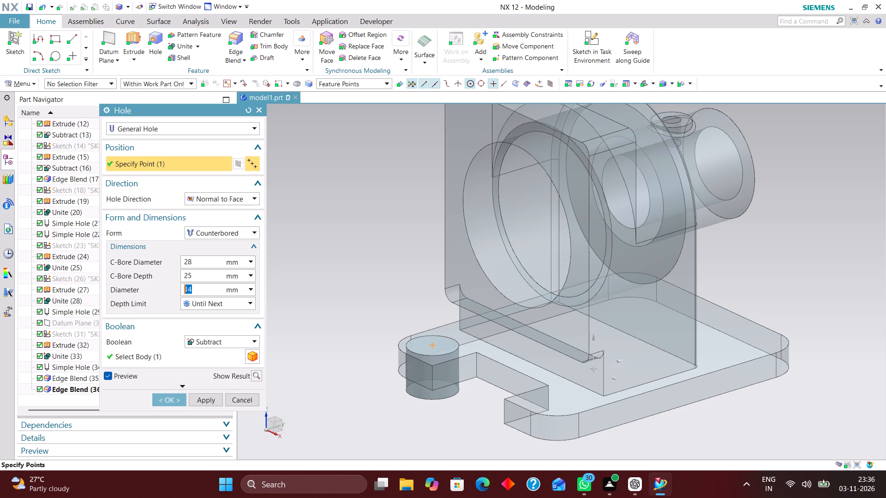
pyautogui.moveTo(198, 277); pyautogui.dragTo(151, 277)
pyautogui.press('2')
pyautogui.press('Return')
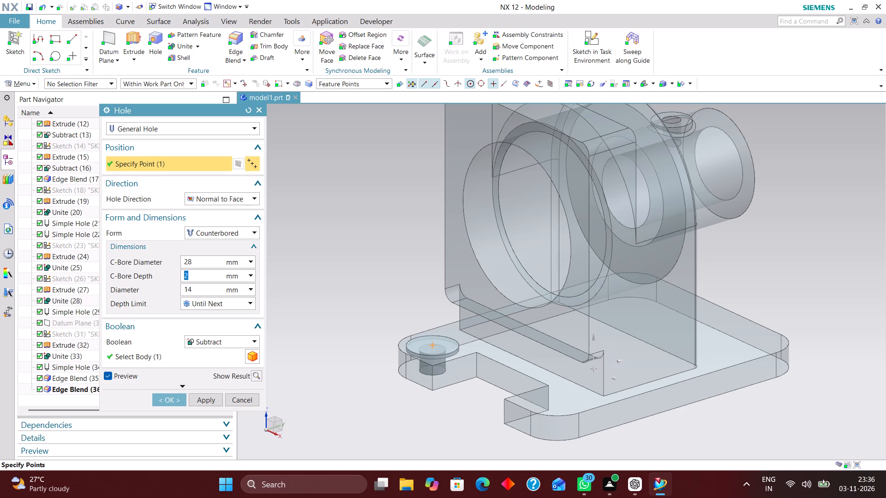
# Add the arc centres of the base plate's other three rounded corners as hole points and create the counterbored holes.
pyautogui.scroll(-3, 401, 279)
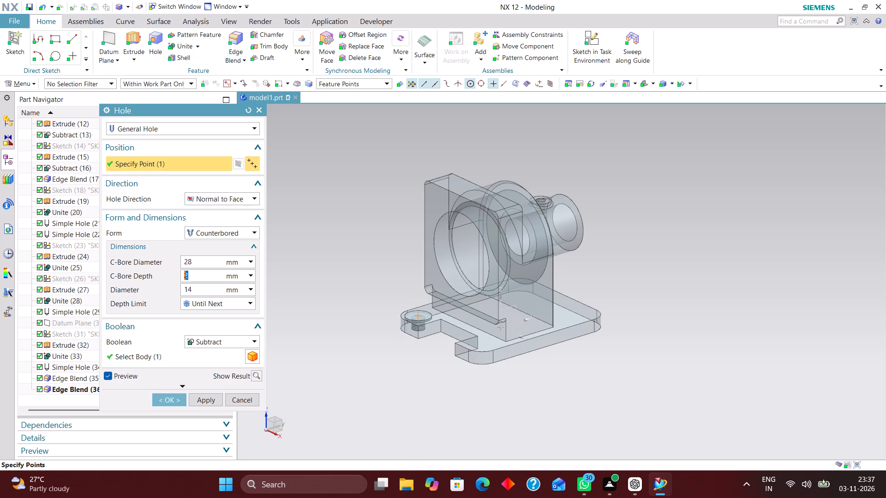
pyautogui.moveTo(391, 302); pyautogui.dragTo(390, 308, button='middle')
pyautogui.scroll(5, 488, 349)
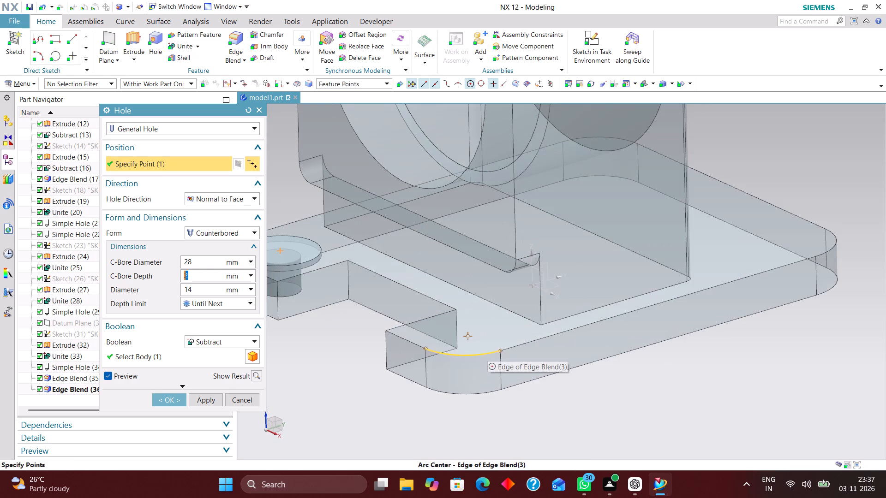
pyautogui.click(467, 354)
pyautogui.scroll(-4, 488, 389)
pyautogui.scroll(3, 654, 310)
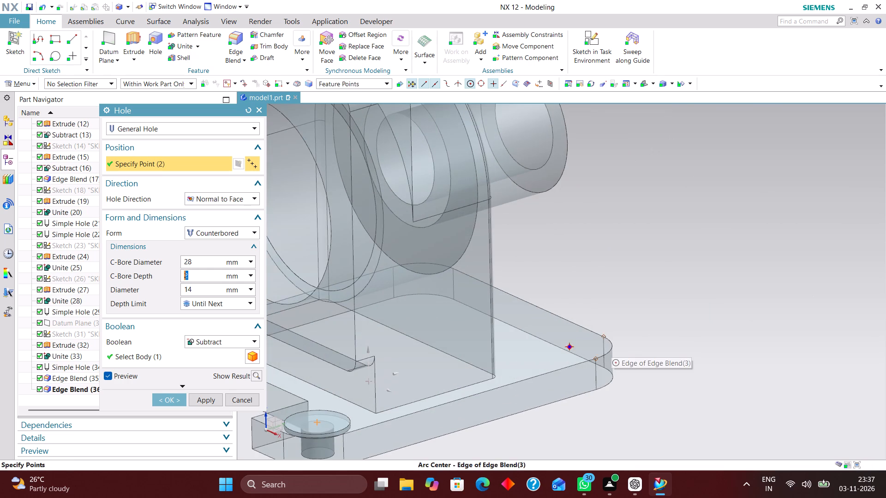
pyautogui.click(611, 347)
pyautogui.moveTo(639, 311); pyautogui.dragTo(594, 374, button='middle')
pyautogui.scroll(-3, 596, 340)
pyautogui.scroll(3, 613, 199)
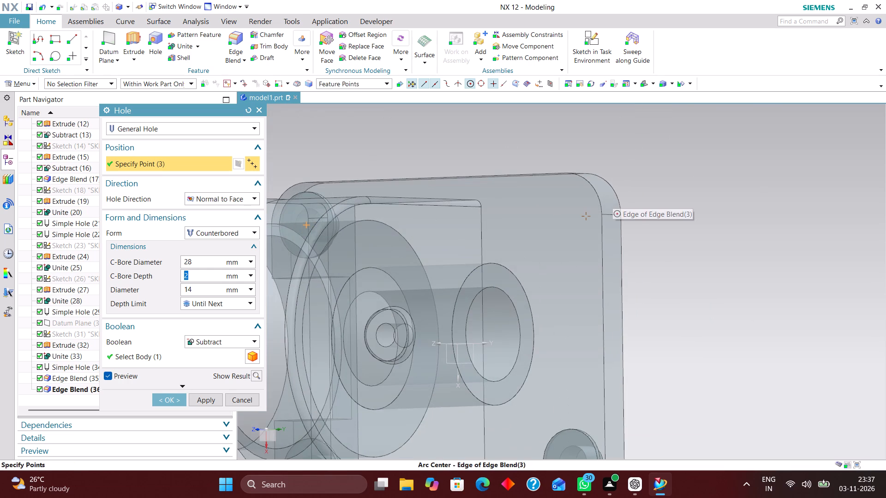
pyautogui.click(595, 192)
pyautogui.scroll(-3, 610, 210)
pyautogui.click(172, 400)
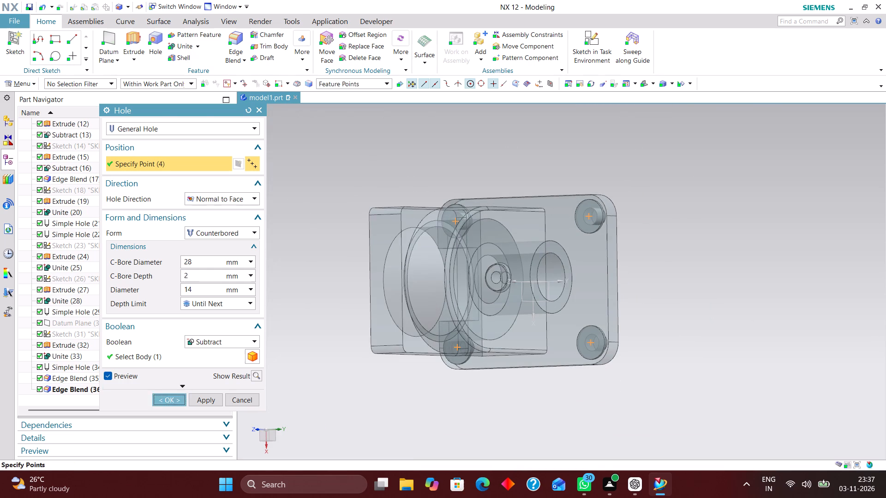
# Examine the counterbored holes in the base plate and the bracket's front from several angles.
pyautogui.moveTo(350, 379); pyautogui.dragTo(401, 324, button='middle')
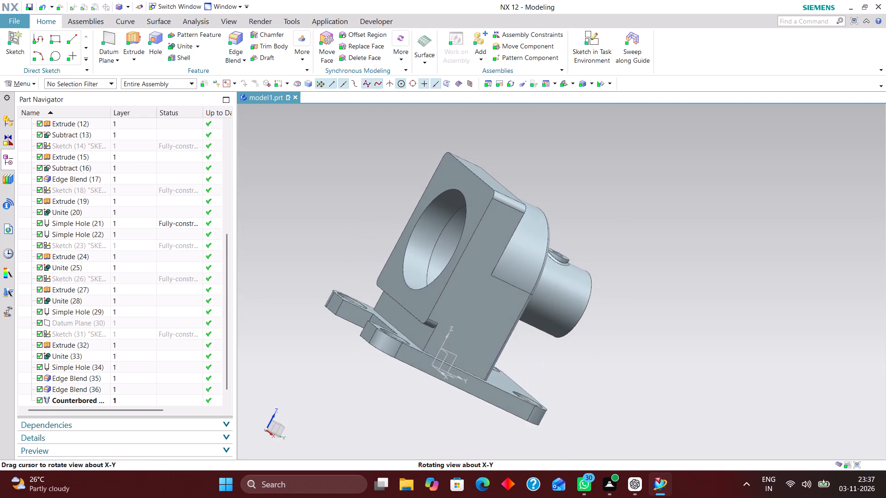
pyautogui.moveTo(401, 324); pyautogui.dragTo(402, 323, button='middle')
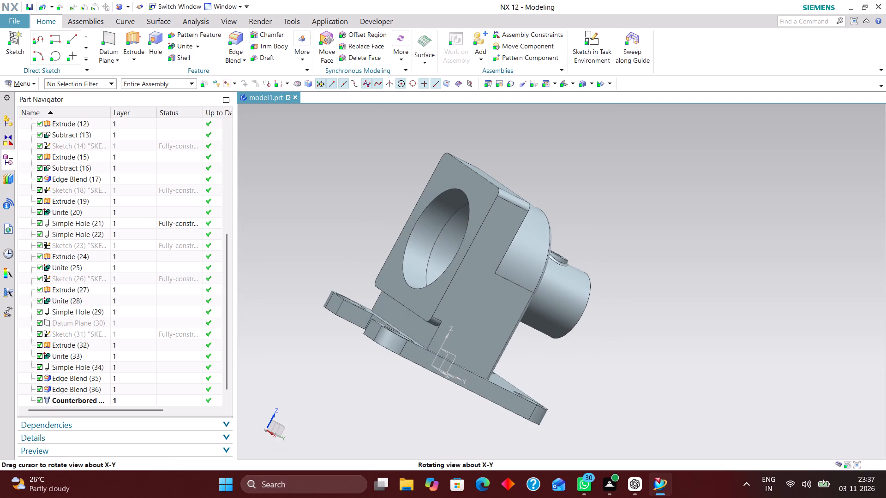
pyautogui.moveTo(402, 323); pyautogui.dragTo(404, 334, button='middle')
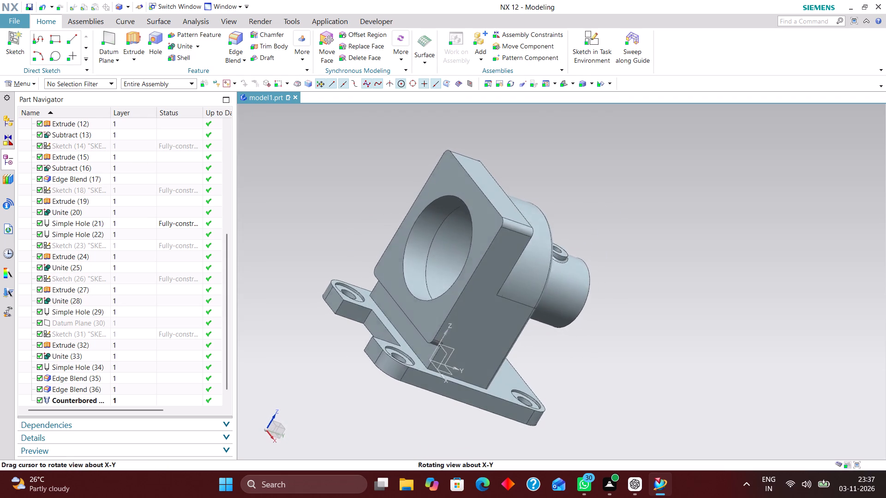
pyautogui.moveTo(404, 334); pyautogui.dragTo(407, 338, button='middle')
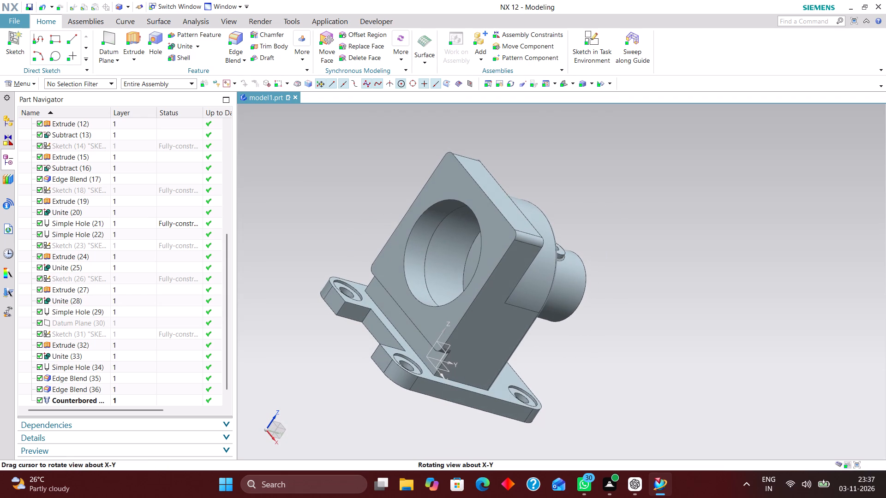
pyautogui.moveTo(407, 338); pyautogui.dragTo(407, 338, button='middle')
pyautogui.scroll(1, 407, 338)
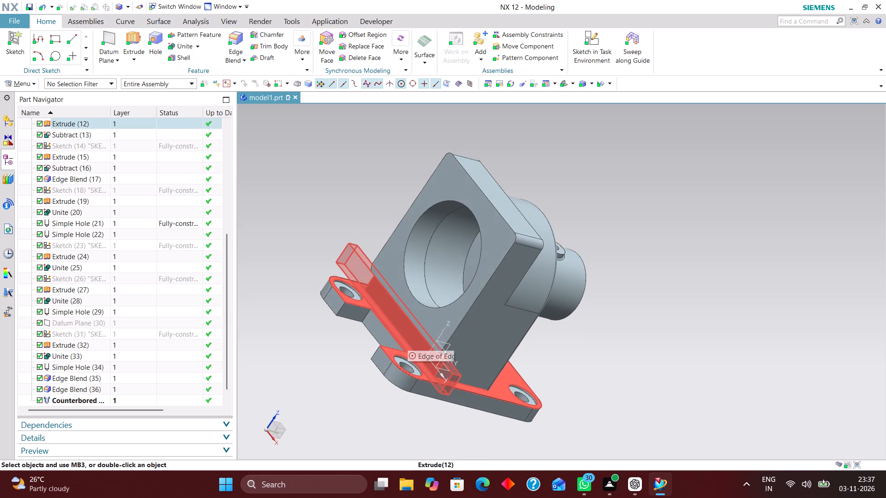
pyautogui.middleClick(407, 338)
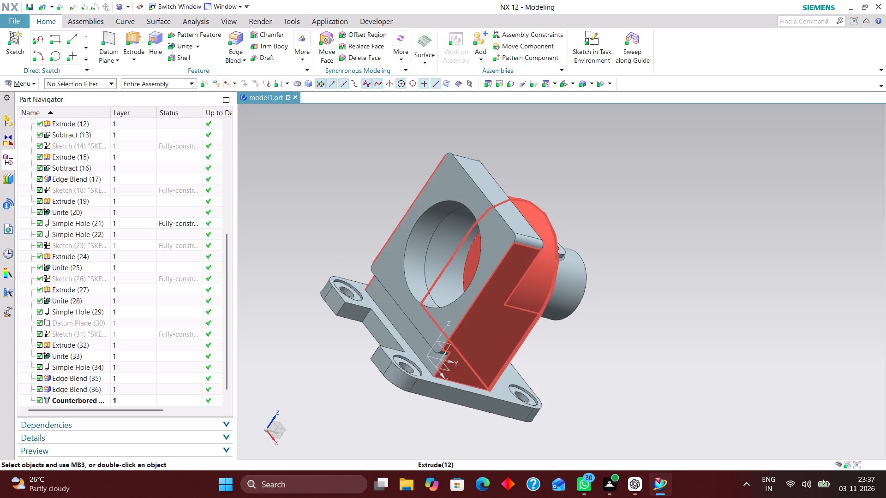
# Start a general hole with the Simple form and pick the square front flange's face for sketching the hole positions.
pyautogui.scroll(-2, 464, 342)
pyautogui.moveTo(441, 278); pyautogui.dragTo(465, 296, button='middle')
pyautogui.scroll(4, 445, 249)
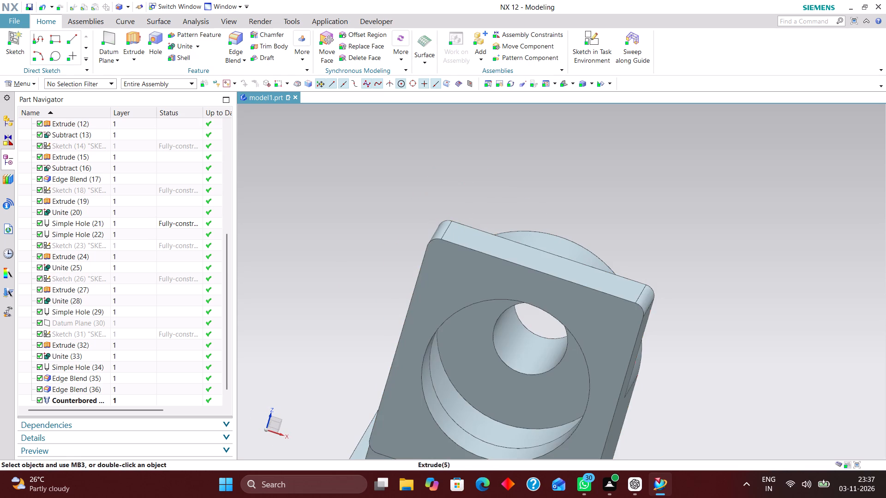
pyautogui.click(156, 38)
pyautogui.scroll(4, 437, 252)
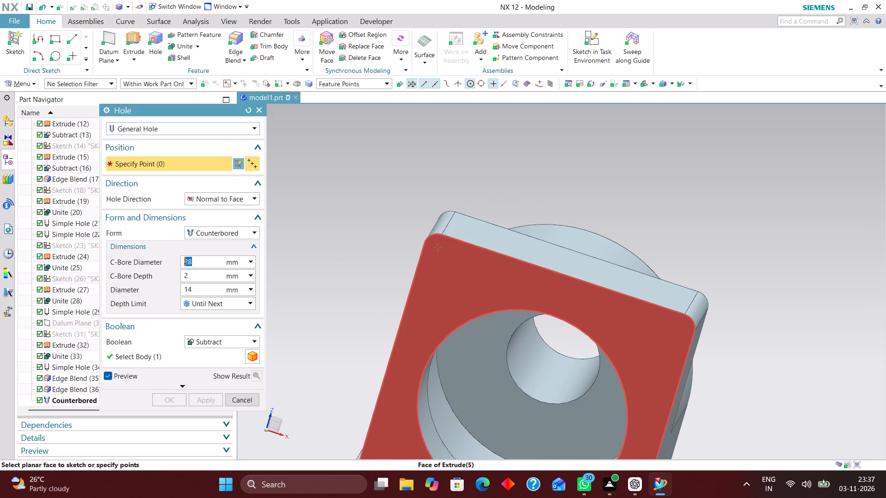
pyautogui.scroll(-3, 421, 198)
pyautogui.moveTo(515, 268); pyautogui.dragTo(525, 241, button='middle')
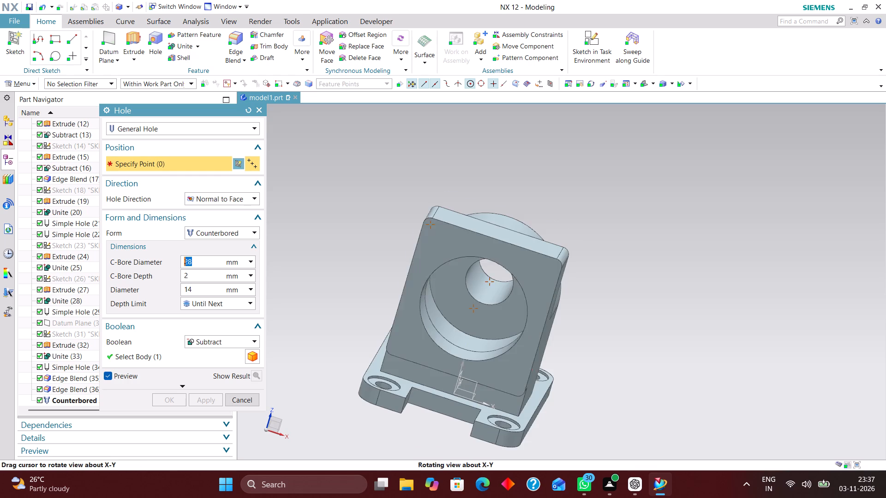
pyautogui.moveTo(525, 241); pyautogui.dragTo(527, 240, button='middle')
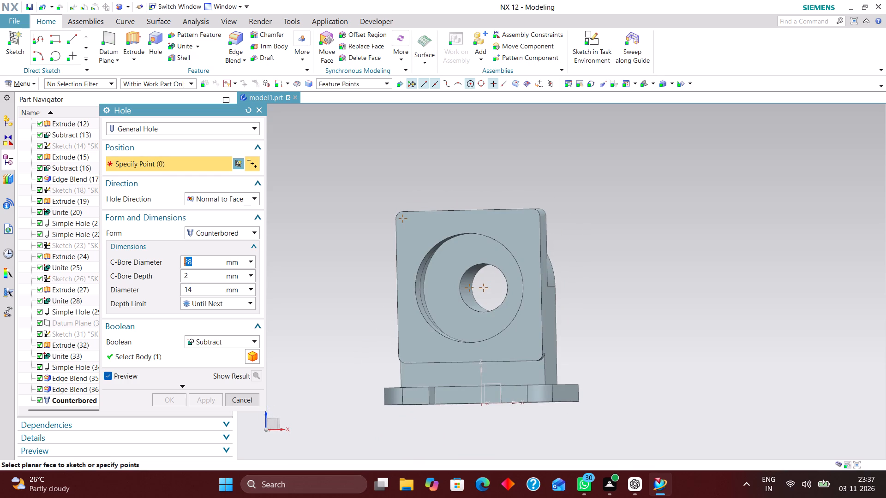
pyautogui.click(241, 230)
pyautogui.click(234, 249)
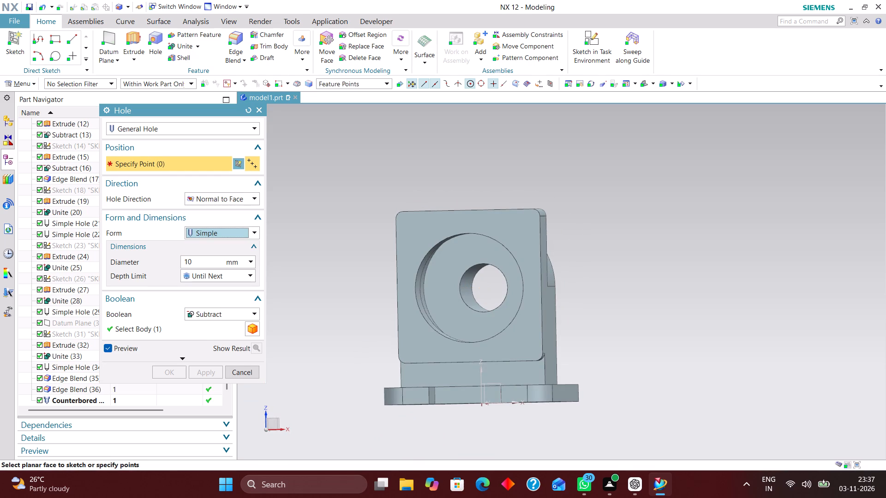
pyautogui.click(420, 231)
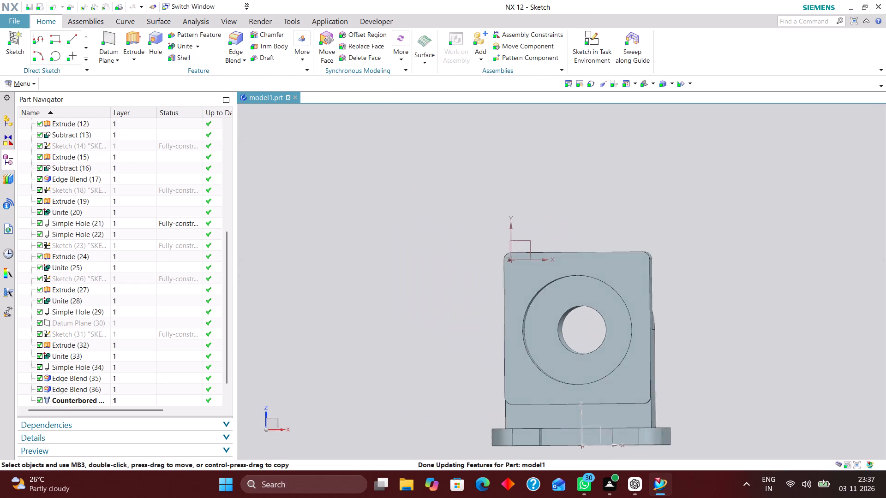
# Add three more hole points near the upper-right, lower-left and lower-right corners of the flange face.
pyautogui.scroll(-2, 406, 251)
pyautogui.scroll(4, 536, 285)
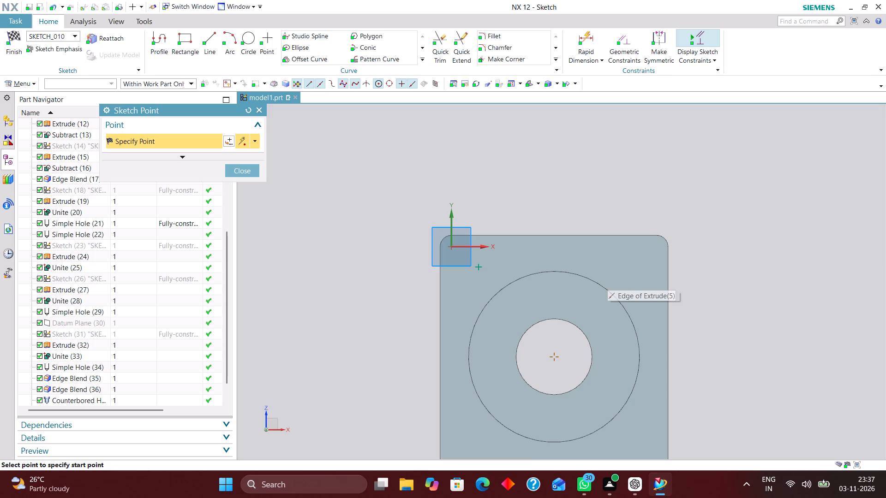
pyautogui.scroll(-3, 517, 240)
pyautogui.scroll(3, 603, 248)
pyautogui.click(561, 254)
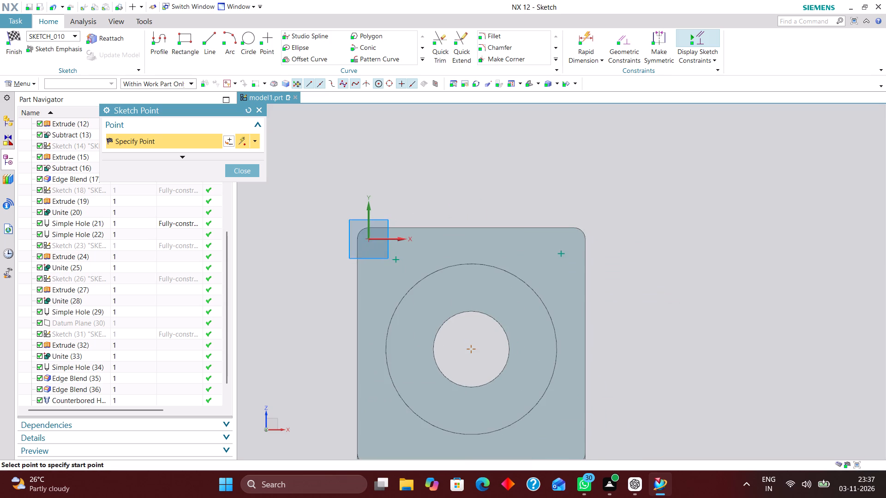
pyautogui.scroll(-2, 541, 215)
pyautogui.click(437, 358)
pyautogui.click(551, 357)
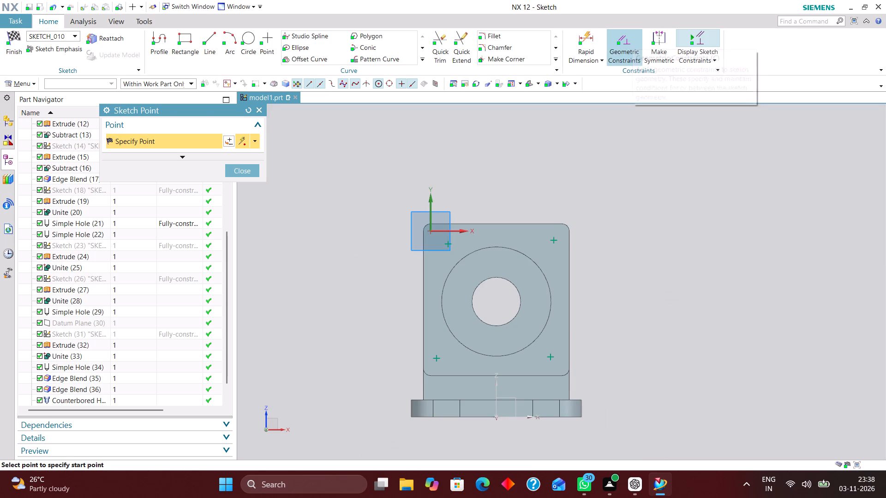
# Dimension the horizontal distance between the two upper hole points as 90 mm, using the Inferred method.
pyautogui.click(585, 38)
pyautogui.click(242, 221)
pyautogui.click(235, 233)
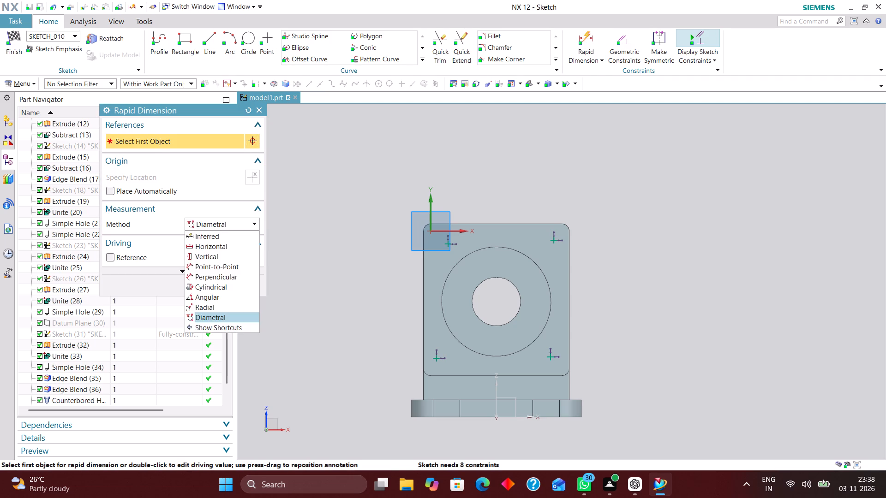
pyautogui.click(446, 243)
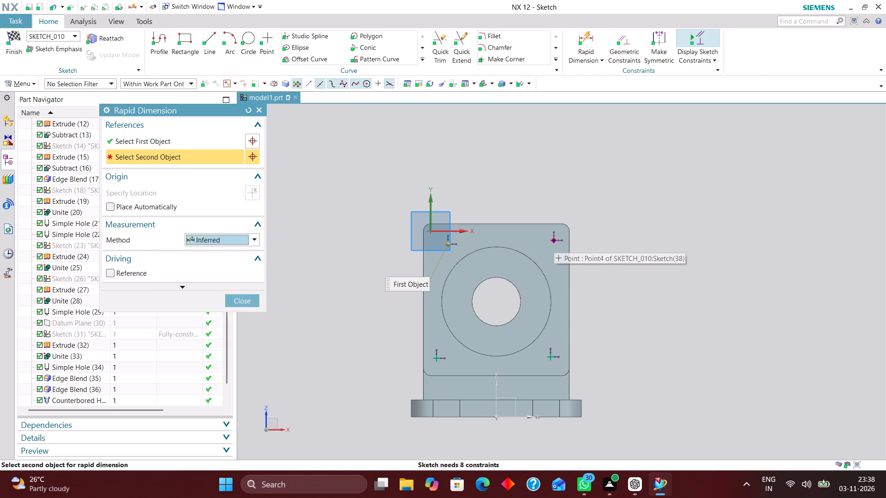
pyautogui.click(554, 239)
pyautogui.click(496, 163)
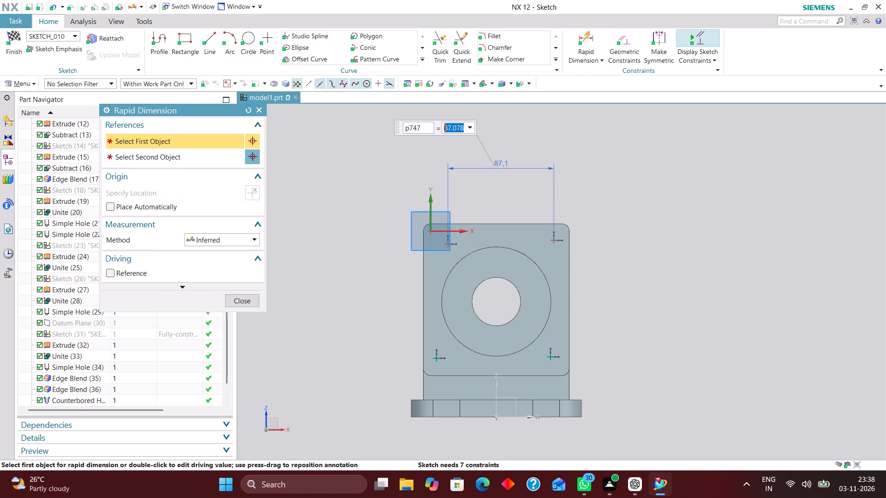
pyautogui.write('90')
pyautogui.press('Return')
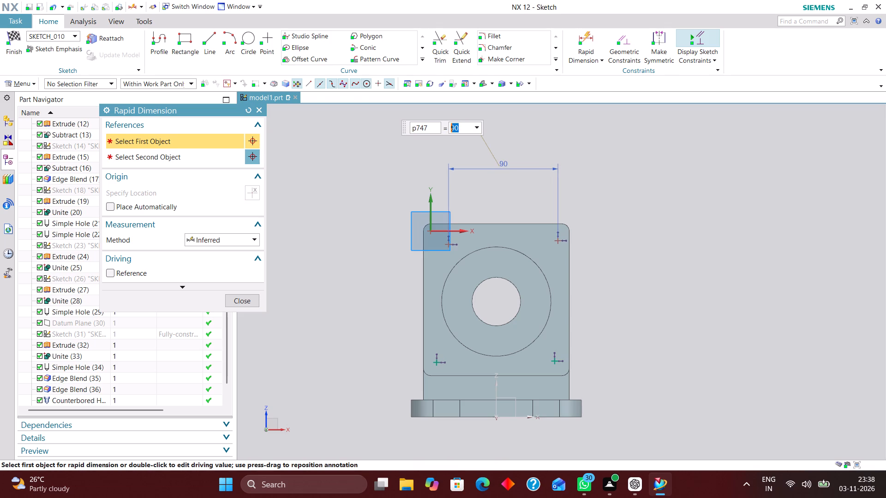
# Make the two upper hole points symmetric about the part's vertical centre axis.
pyautogui.click(624, 42)
pyautogui.click(661, 40)
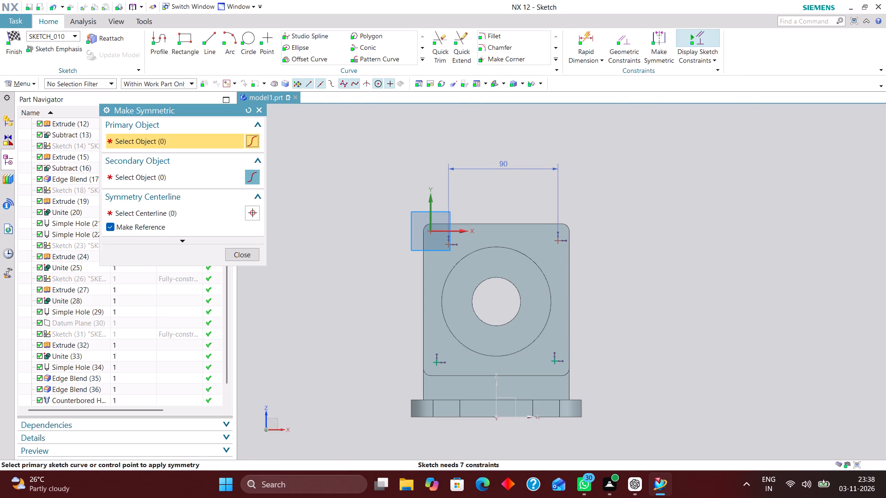
pyautogui.click(450, 246)
pyautogui.click(559, 239)
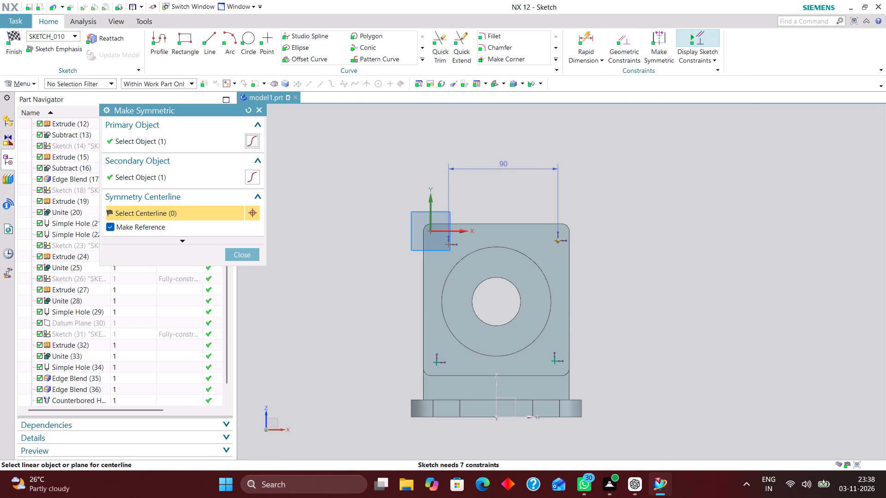
pyautogui.click(497, 385)
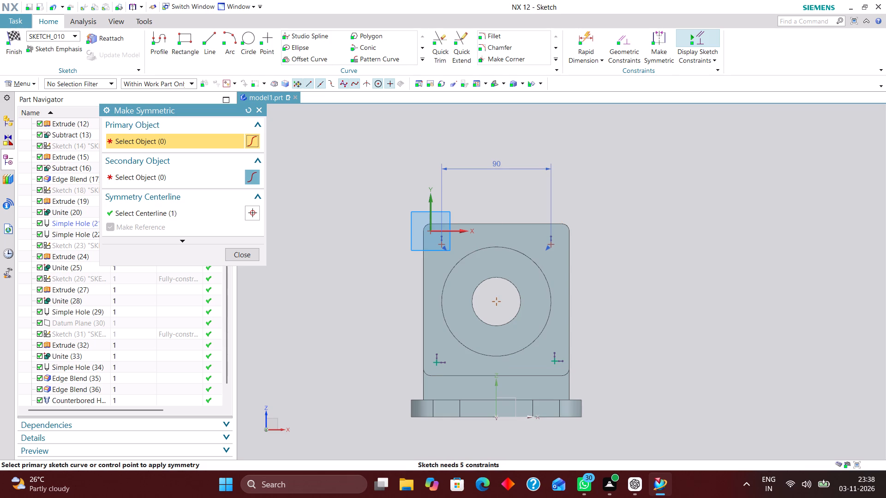
# Dimension the vertical distance from the bore centre to the upper-left hole point as 45 mm.
pyautogui.click(588, 39)
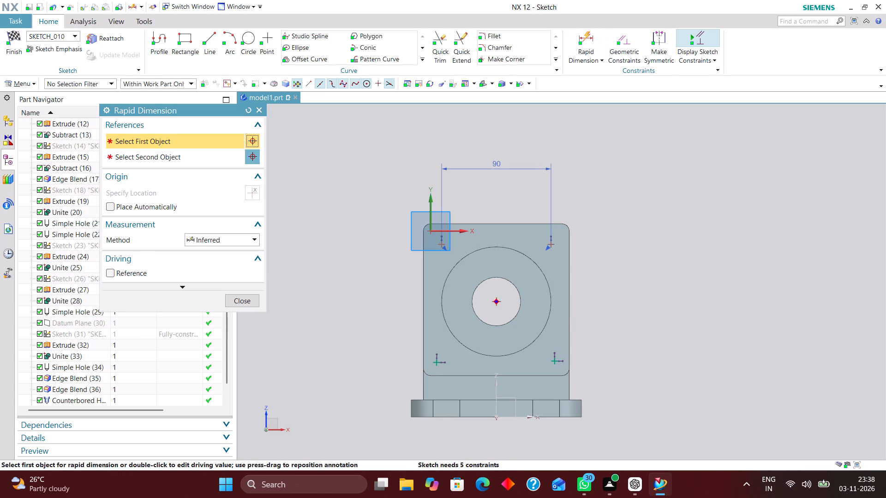
pyautogui.click(495, 300)
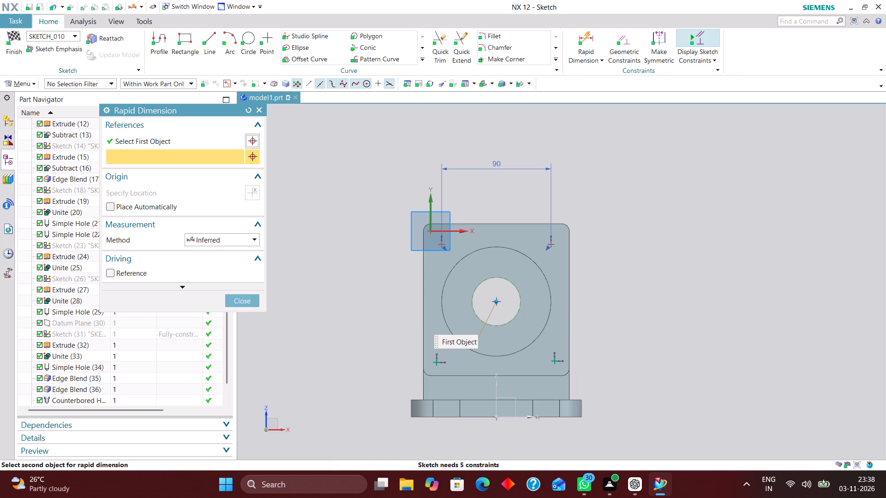
pyautogui.click(442, 245)
pyautogui.click(355, 272)
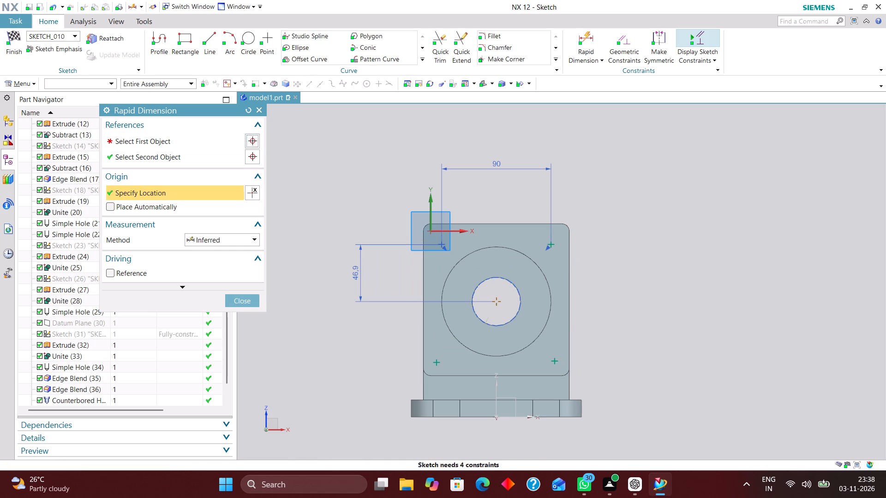
pyautogui.write('45')
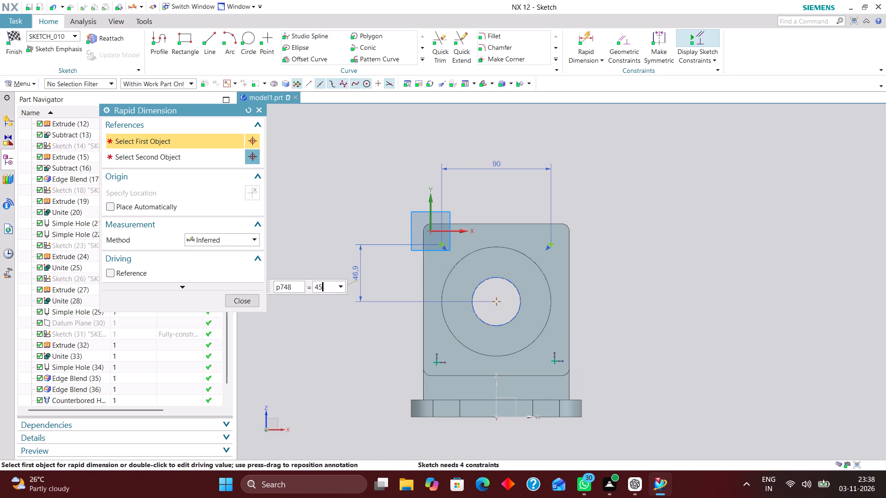
pyautogui.press('Return')
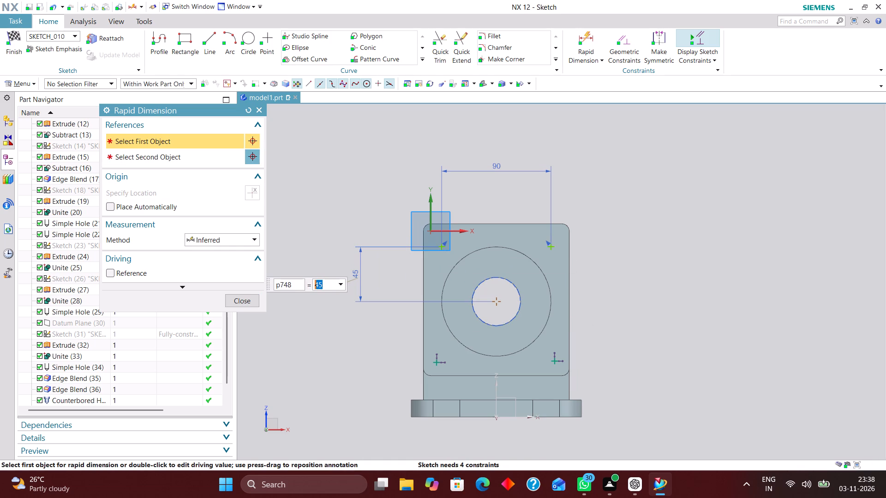
pyautogui.click(251, 303)
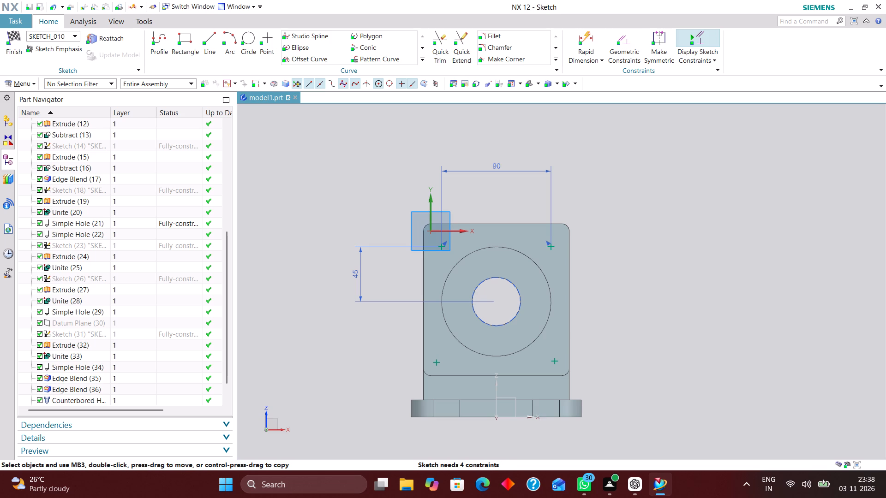
# Constrain each lower hole point to align vertically with the upper hole point above it.
pyautogui.click(623, 36)
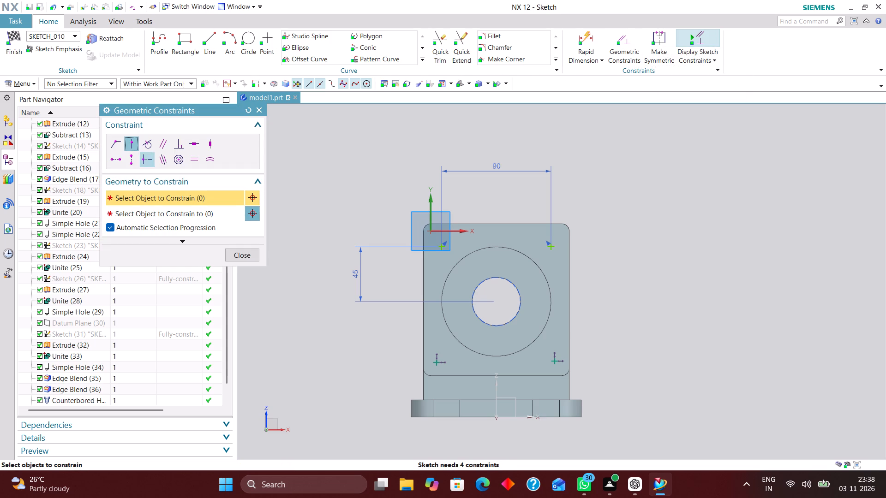
pyautogui.click(130, 158)
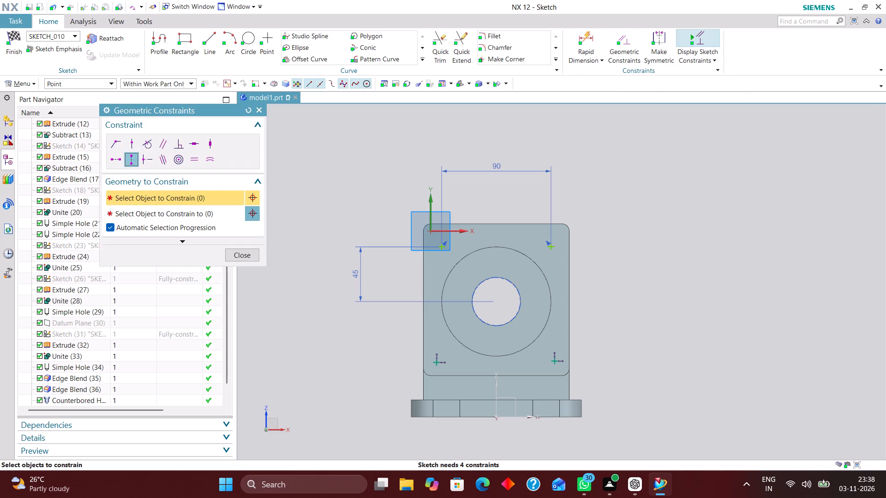
pyautogui.click(442, 246)
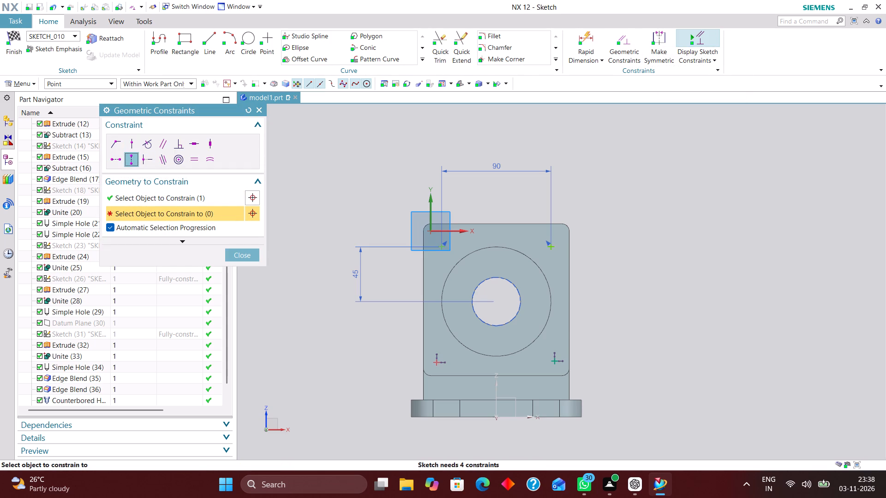
pyautogui.click(437, 362)
pyautogui.click(551, 246)
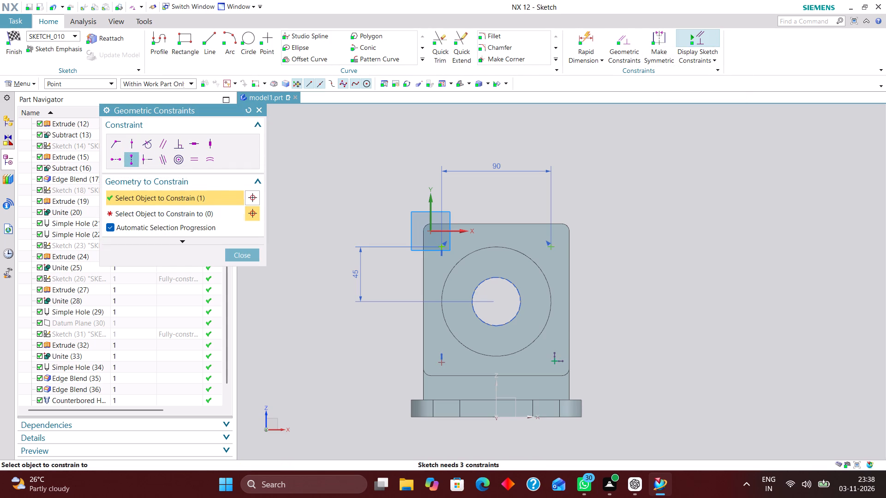
pyautogui.click(555, 362)
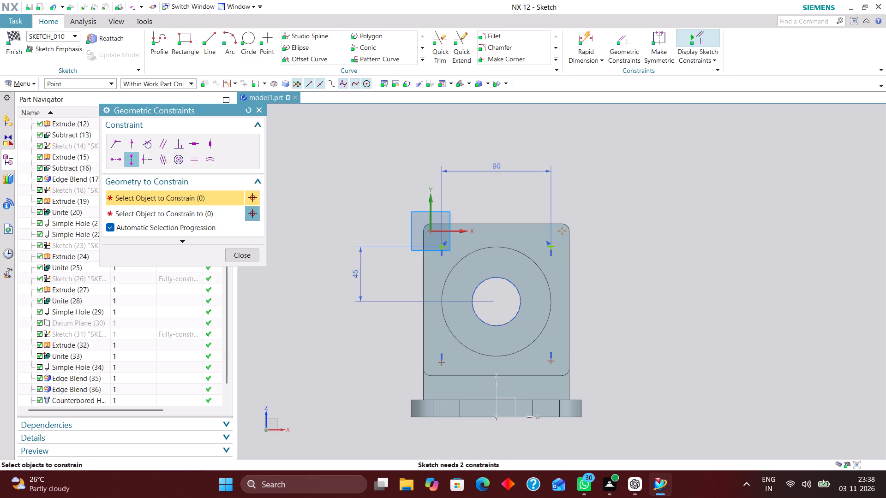
# Dimension the vertical distance from the bore centre to the lower-left hole point as 45 mm.
pyautogui.click(588, 36)
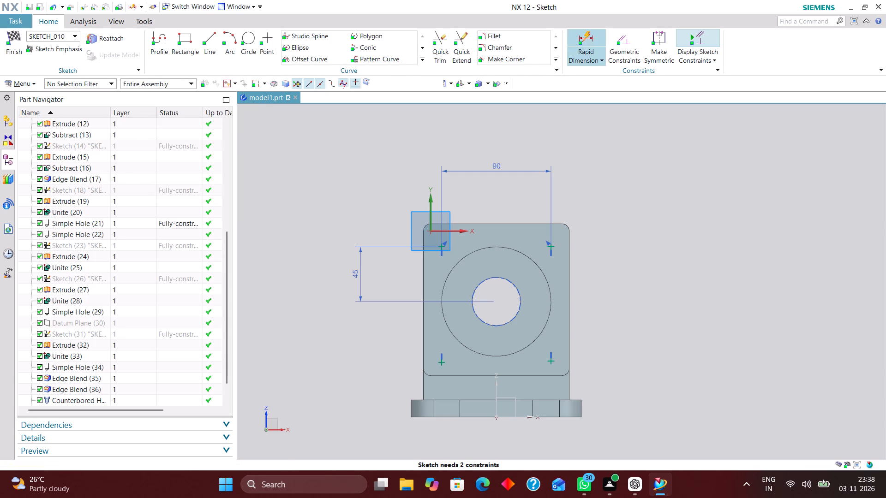
pyautogui.click(497, 302)
pyautogui.click(443, 363)
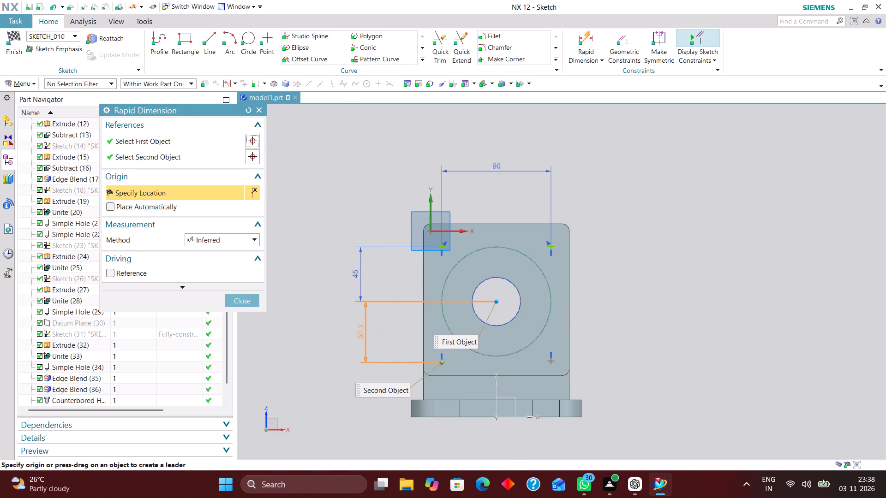
pyautogui.click(354, 336)
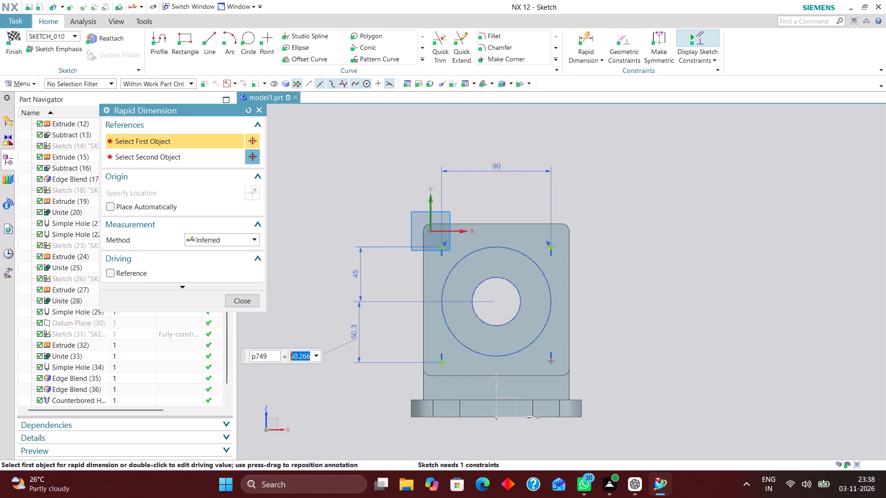
pyautogui.write('45')
pyautogui.press('Return')
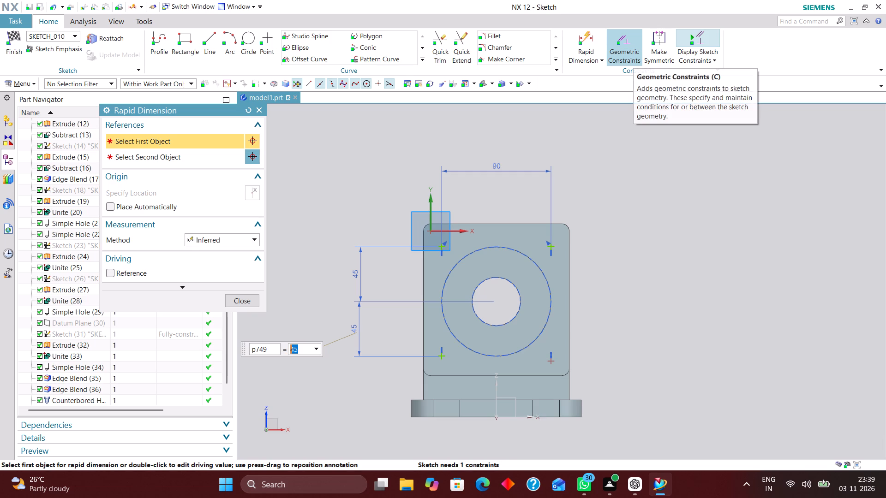
# Align the two lower hole points horizontally and finish the hole position sketch.
pyautogui.click(625, 45)
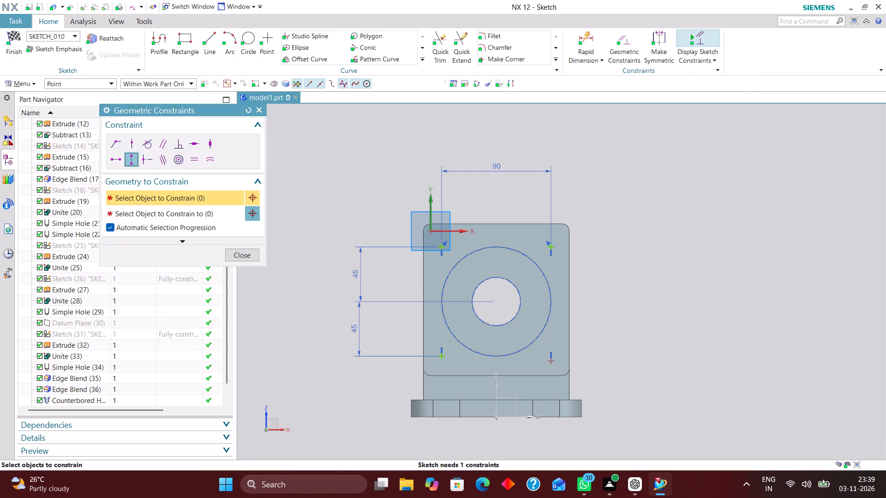
pyautogui.click(113, 159)
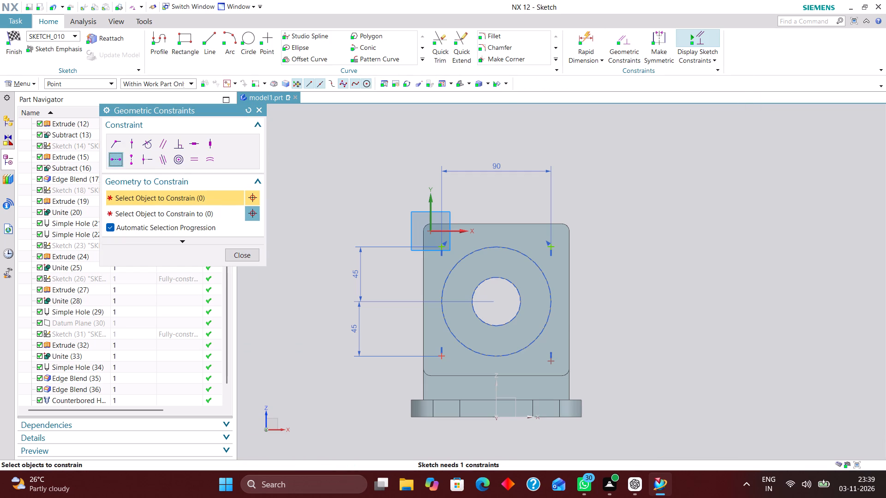
pyautogui.click(442, 354)
pyautogui.click(551, 362)
pyautogui.click(248, 259)
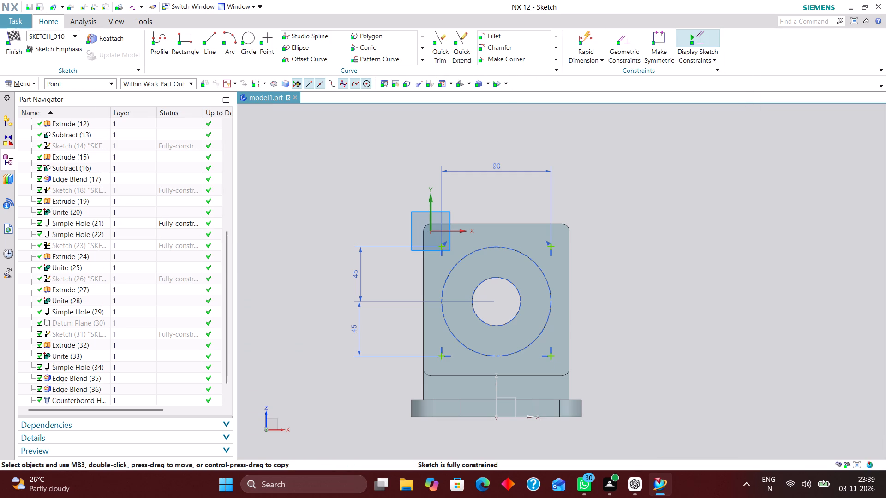
pyautogui.click(15, 34)
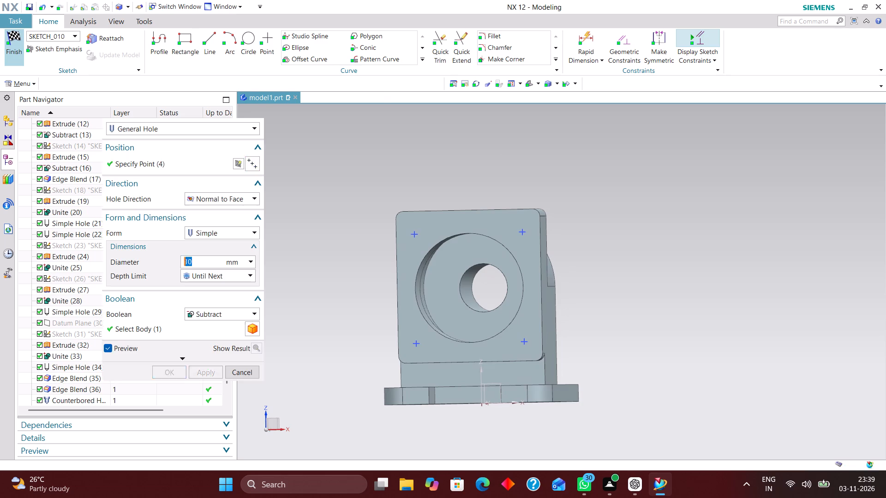
# Set the four flange holes' diameter to 6 mm and create them.
pyautogui.moveTo(196, 260); pyautogui.dragTo(164, 260)
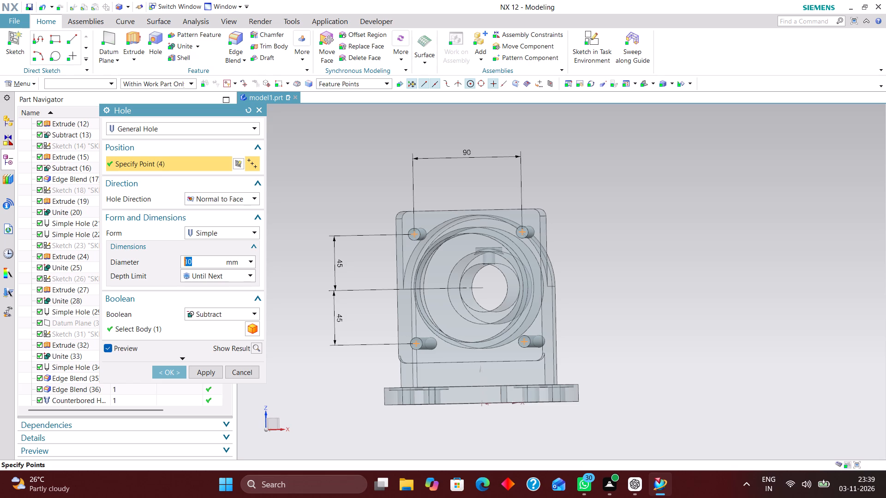
pyautogui.press('6')
pyautogui.press('Return')
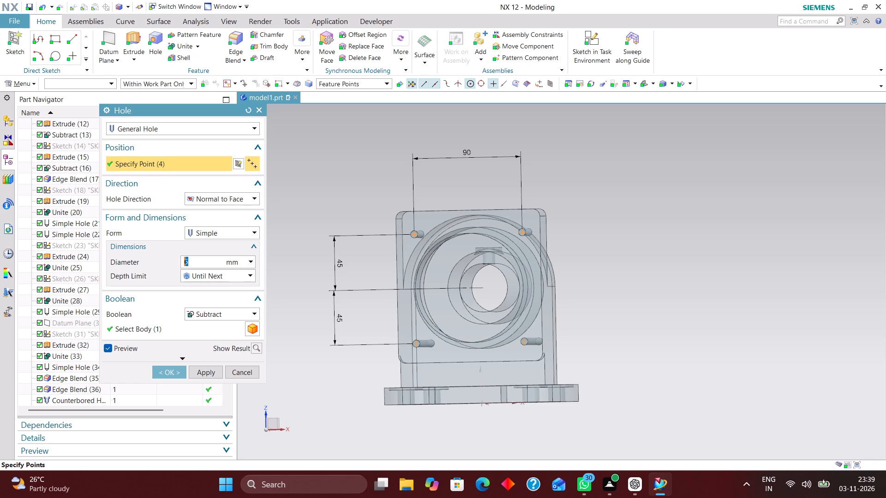
pyautogui.click(167, 368)
# Examine the bracket with its flange holes from several angles and review the feature history.
pyautogui.moveTo(612, 294); pyautogui.dragTo(549, 314, button='middle')
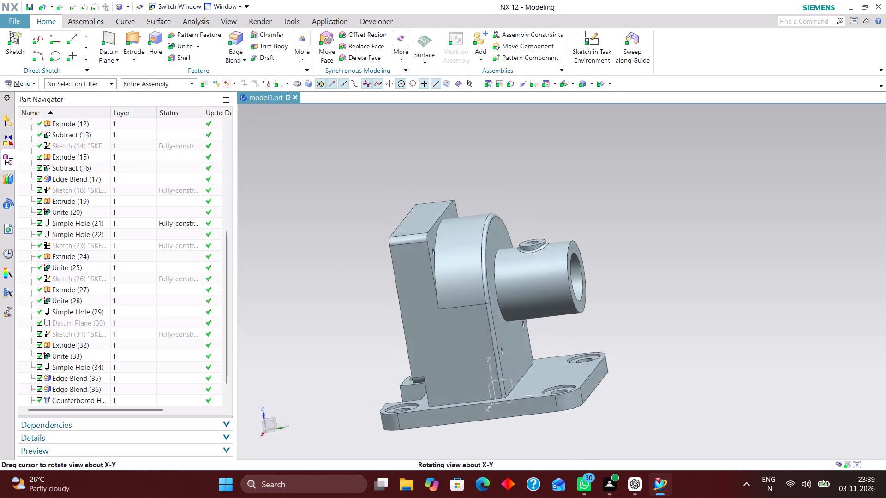
pyautogui.moveTo(549, 314); pyautogui.dragTo(560, 315, button='middle')
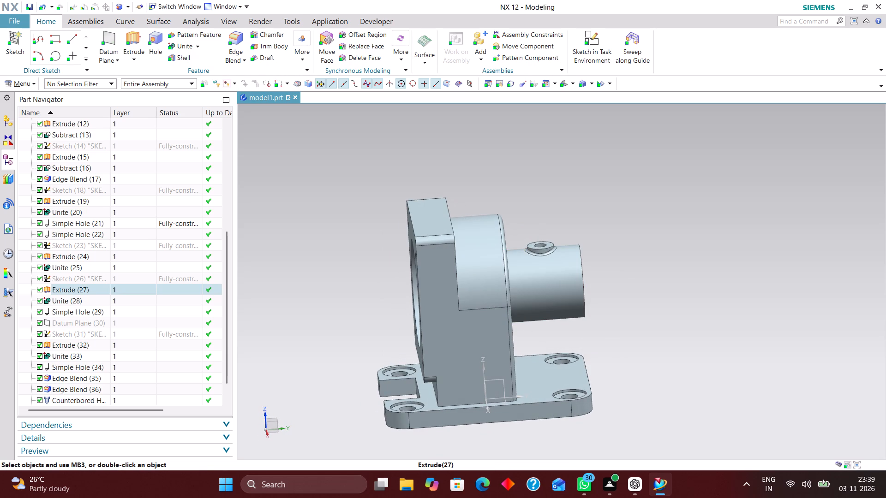
pyautogui.click(566, 82)
pyautogui.scroll(-3, 627, 235)
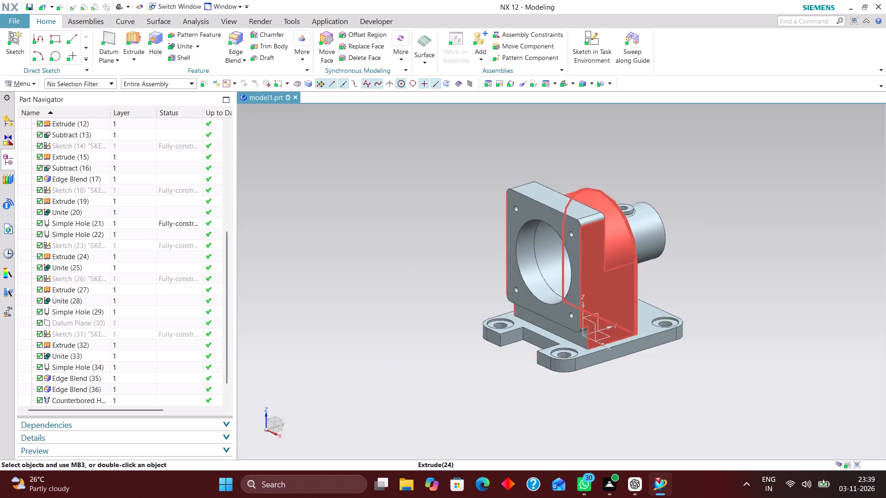
pyautogui.scroll(2, 614, 293)
pyautogui.scroll(-1, 636, 353)
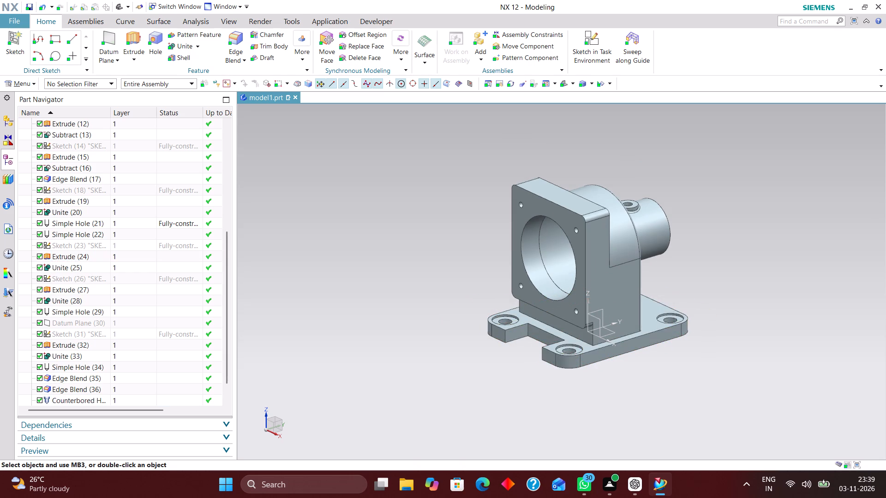
pyautogui.scroll(-4, 149, 291)
pyautogui.scroll(2, 134, 375)
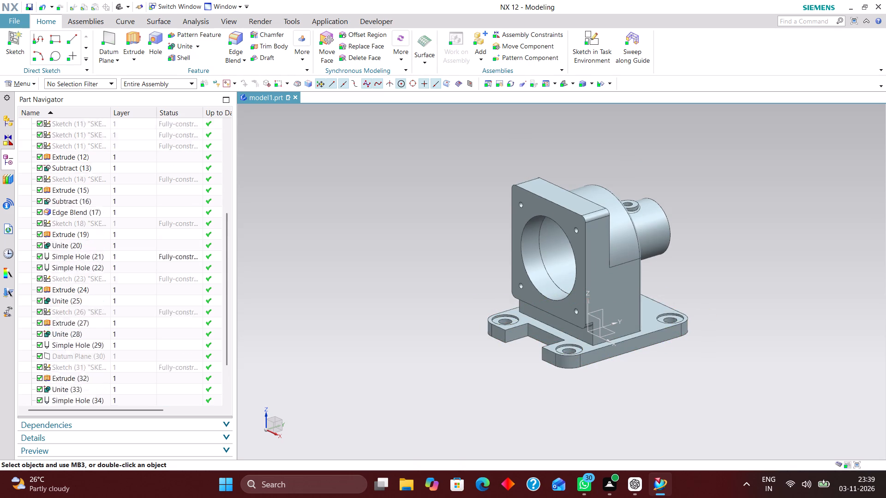
pyautogui.scroll(3, 135, 373)
pyautogui.scroll(8, 143, 331)
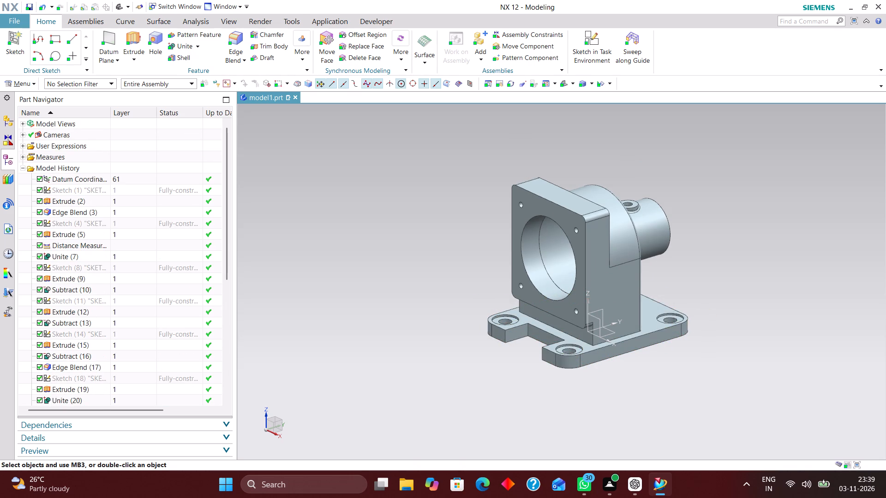
pyautogui.scroll(-3, 524, 284)
pyautogui.scroll(5, 603, 290)
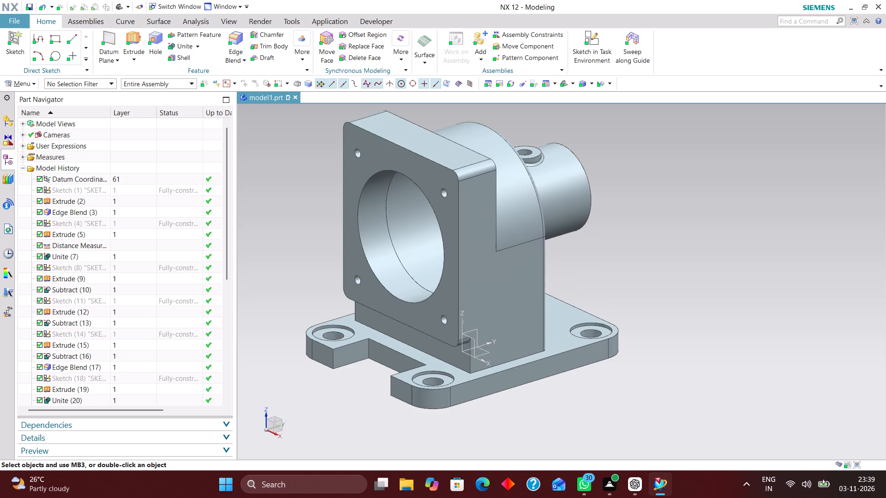
pyautogui.click(131, 39)
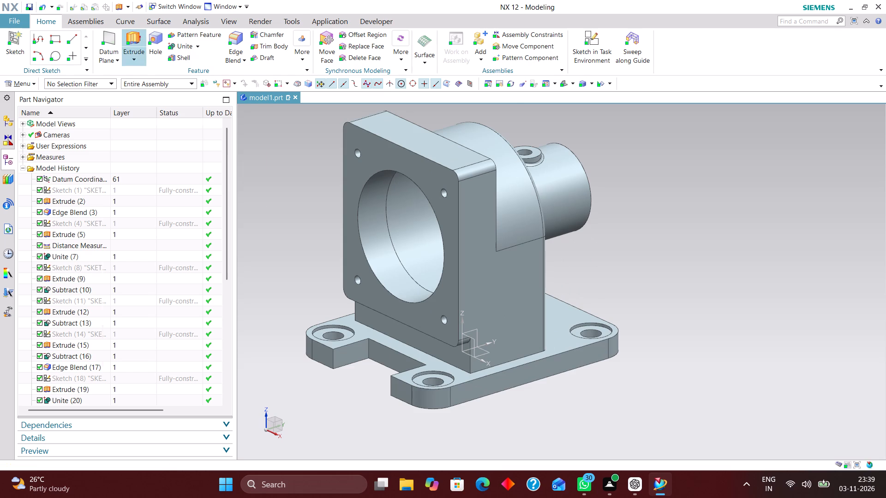
pyautogui.click(263, 113)
# Blend the edges around the upright's foot and its two short vertical front edges below the flange with a 4 mm radius.
pyautogui.click(239, 41)
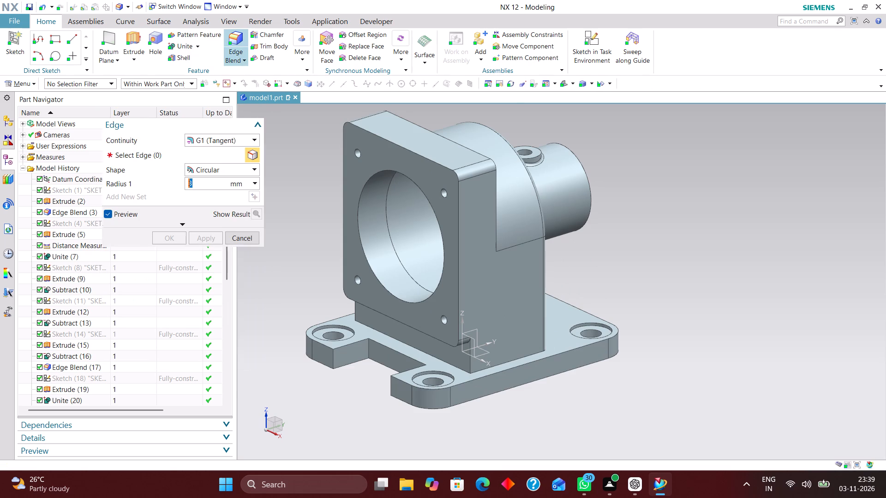
pyautogui.scroll(3, 408, 334)
pyautogui.click(407, 357)
pyautogui.scroll(-1, 344, 291)
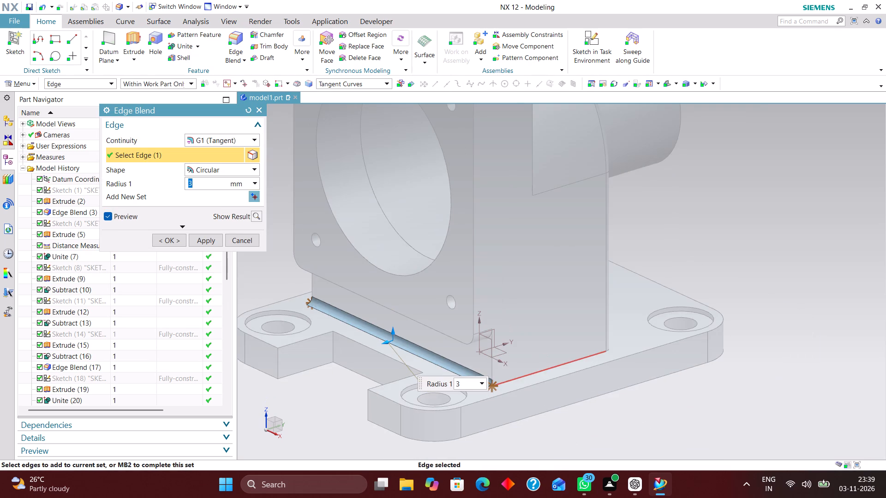
pyautogui.click(516, 379)
pyautogui.scroll(-2, 461, 314)
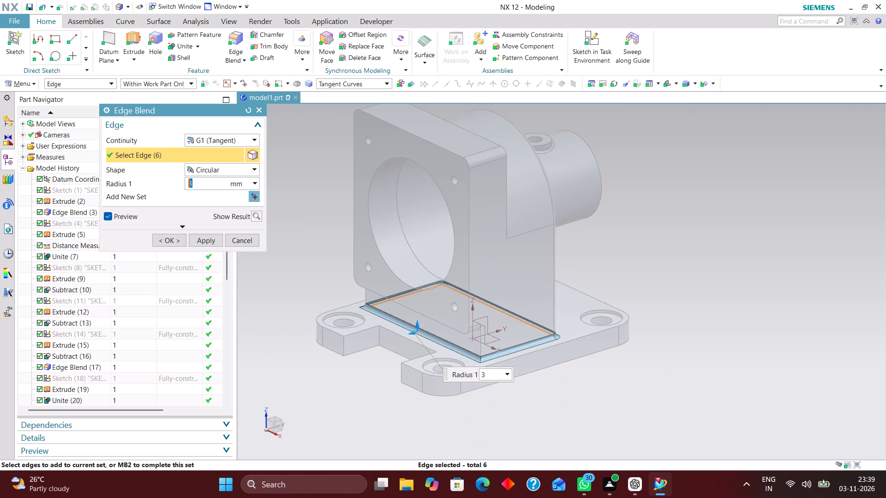
pyautogui.scroll(2, 491, 358)
pyautogui.click(476, 345)
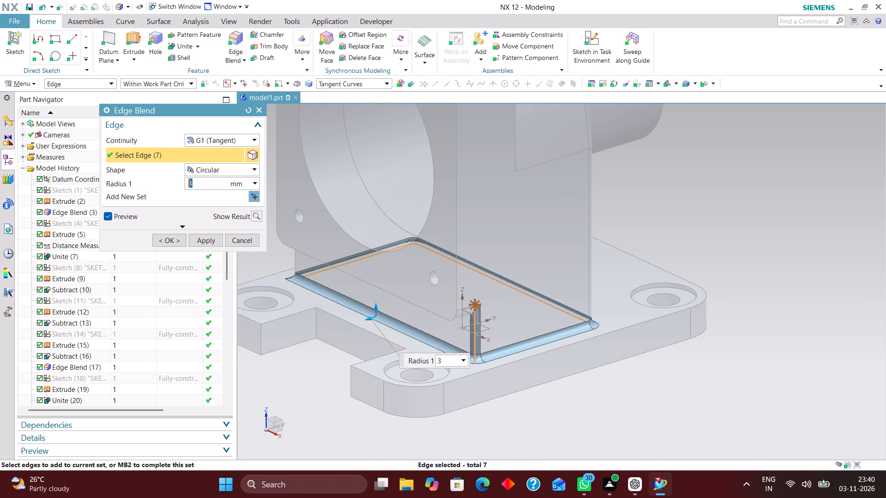
pyautogui.scroll(-2, 521, 341)
pyautogui.moveTo(452, 303); pyautogui.dragTo(504, 309, button='middle')
pyautogui.click(375, 297)
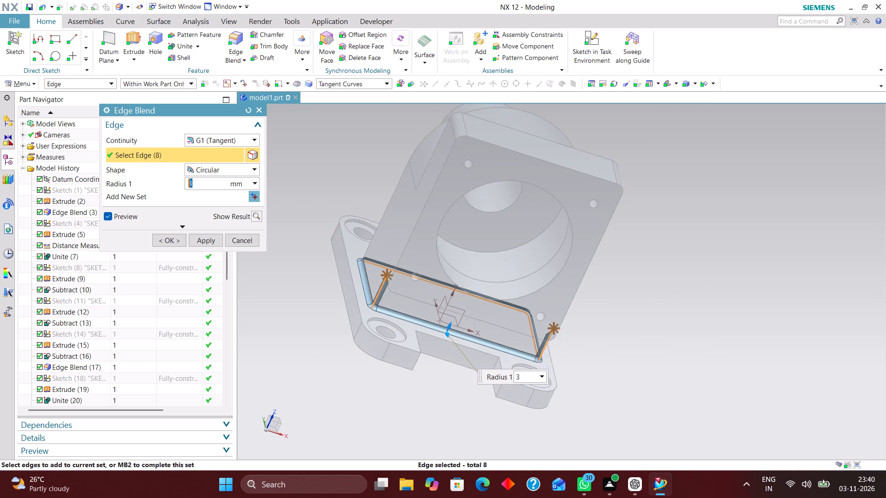
pyautogui.moveTo(543, 314); pyautogui.dragTo(468, 311, button='middle')
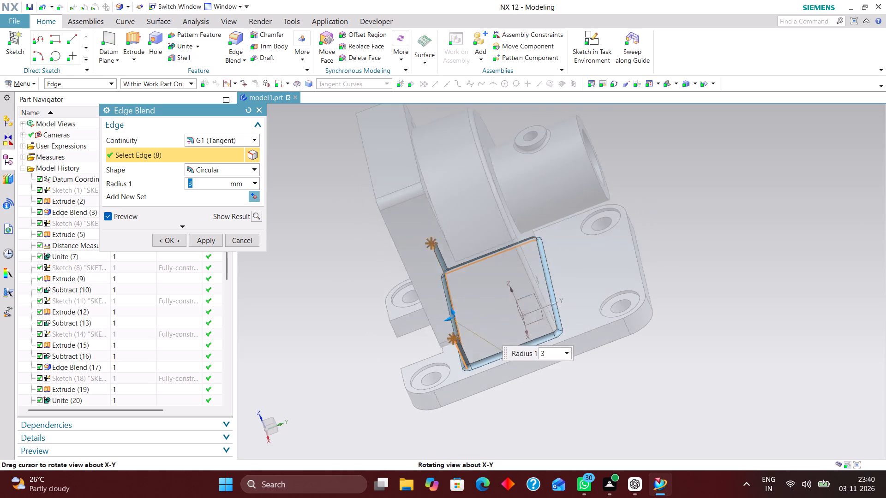
pyautogui.moveTo(468, 311); pyautogui.dragTo(480, 305, button='middle')
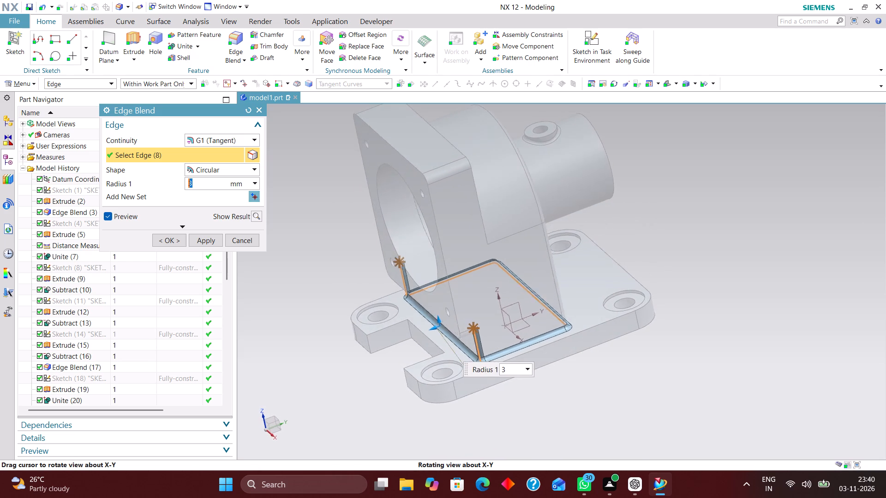
pyautogui.moveTo(480, 305); pyautogui.dragTo(483, 303, button='middle')
pyautogui.scroll(1, 483, 303)
pyautogui.press('4')
pyautogui.press('Return')
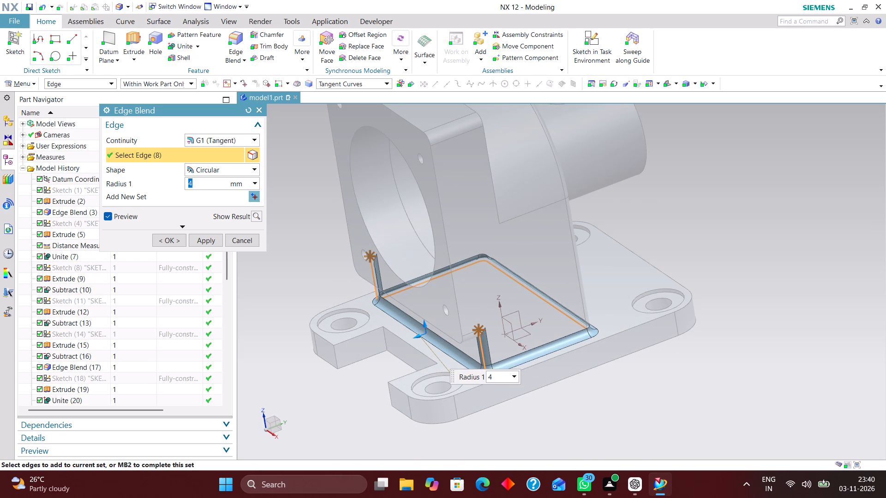
pyautogui.click(166, 243)
# Start a new sketch on the YZ plane of the datum coordinate system.
pyautogui.moveTo(728, 352); pyautogui.dragTo(745, 320, button='middle')
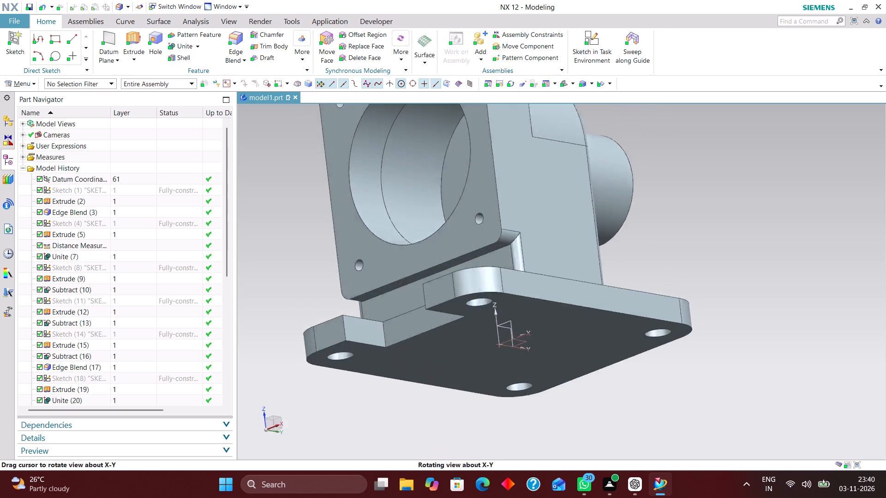
pyautogui.moveTo(745, 320); pyautogui.dragTo(728, 334, button='middle')
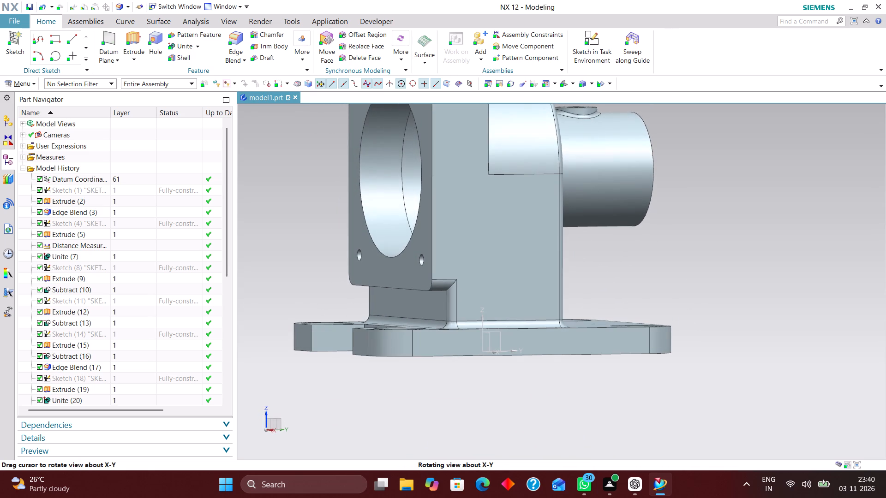
pyautogui.moveTo(728, 334); pyautogui.dragTo(703, 338, button='middle')
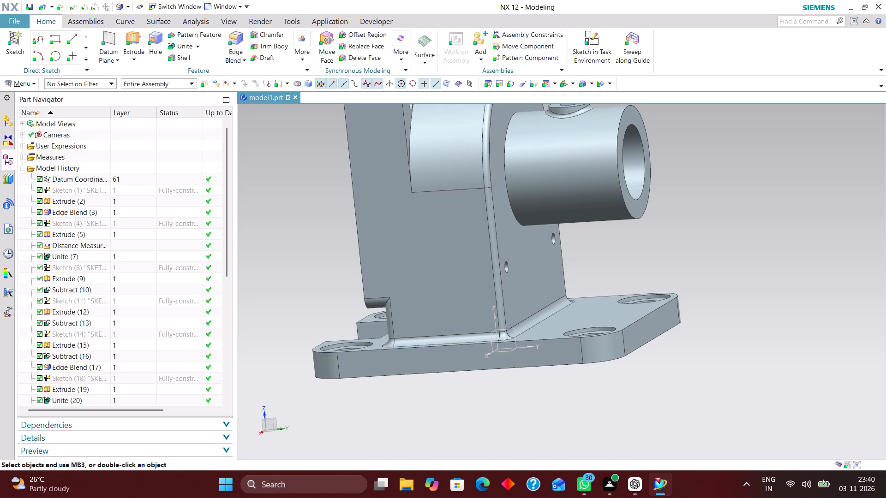
pyautogui.click(599, 42)
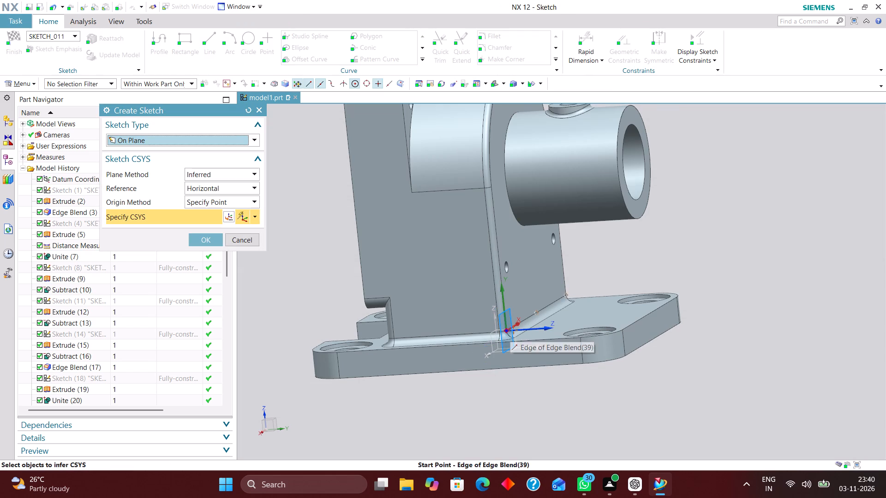
pyautogui.moveTo(606, 296); pyautogui.dragTo(647, 300, button='middle')
pyautogui.click(501, 330)
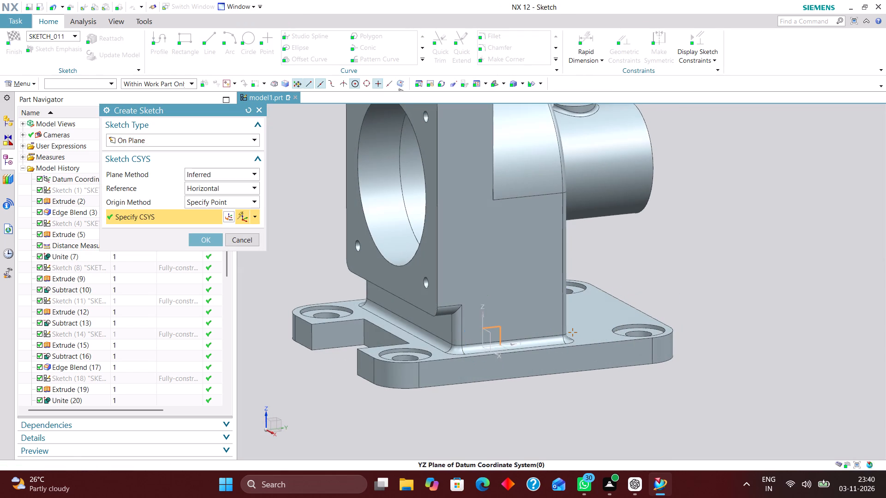
pyautogui.click(204, 235)
# Draw a horizontal line on the base plate's top from the plate's rear end to the foot blend behind the upright.
pyautogui.scroll(-3, 440, 298)
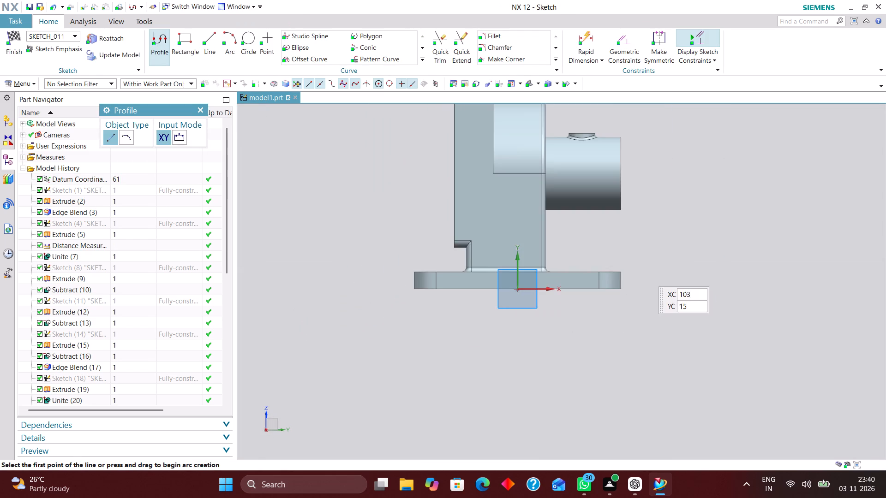
pyautogui.scroll(3, 635, 245)
pyautogui.click(203, 36)
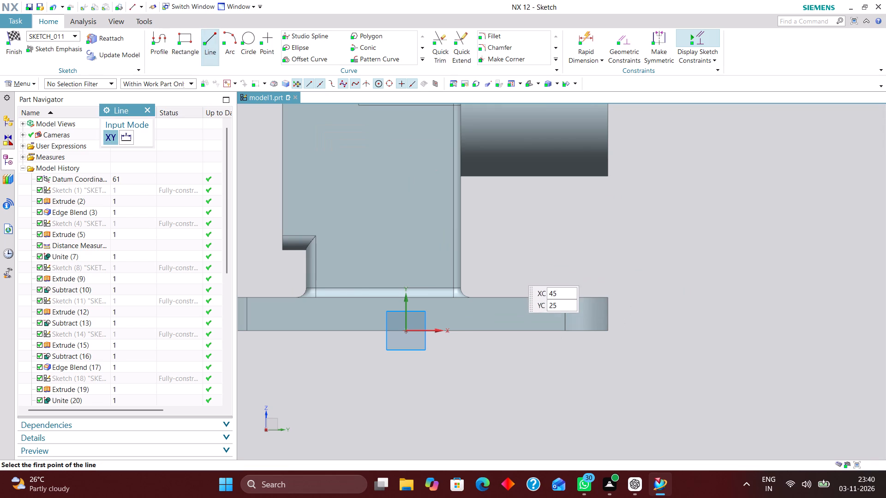
pyautogui.click(476, 292)
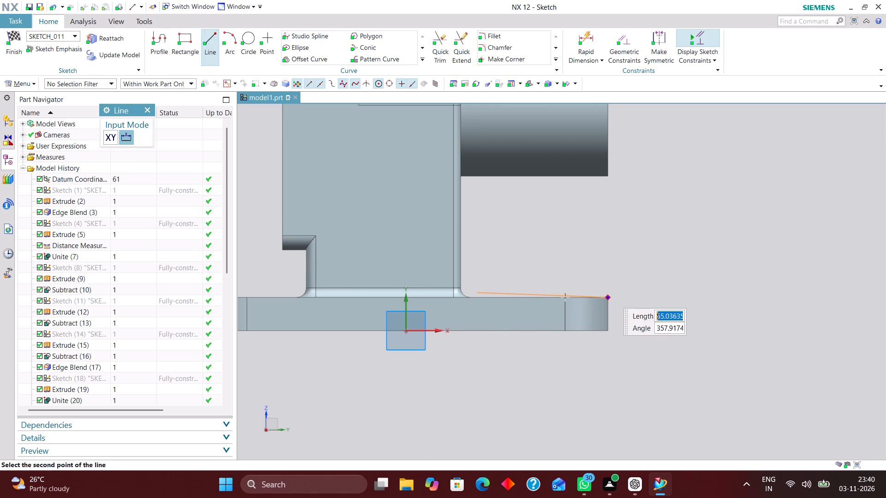
pyautogui.click(608, 293)
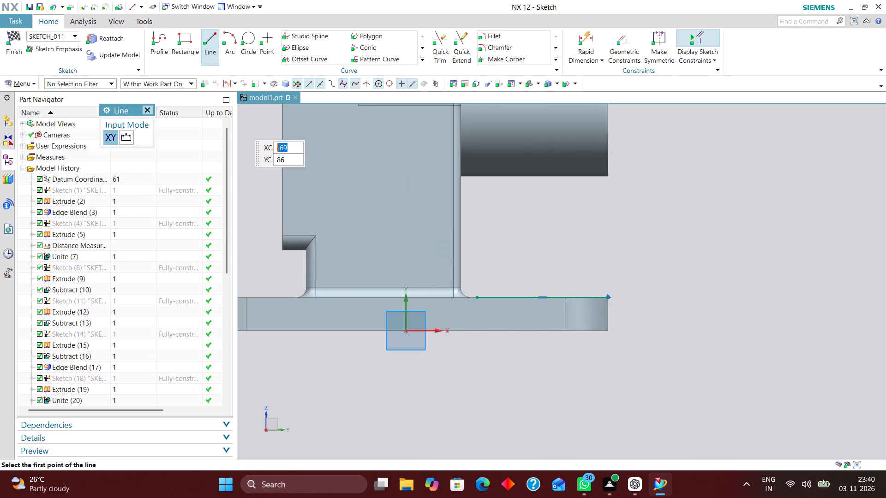
pyautogui.click(150, 106)
pyautogui.moveTo(542, 296); pyautogui.dragTo(528, 271)
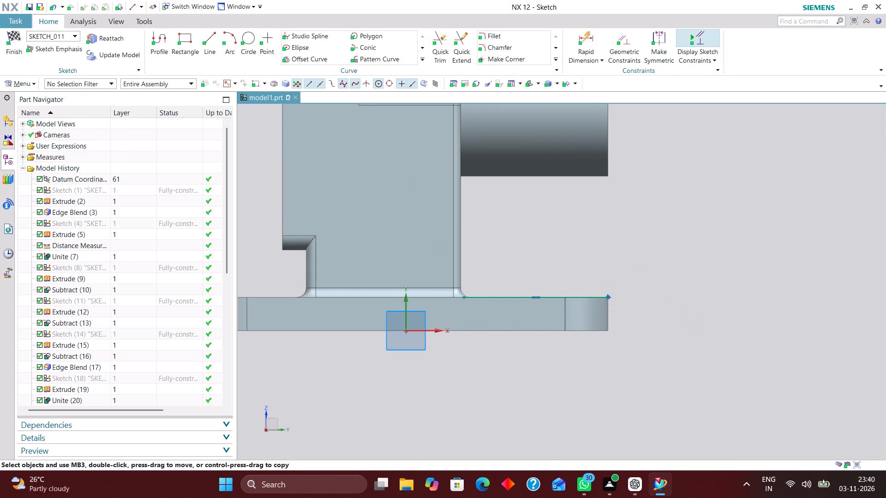
pyautogui.moveTo(528, 271); pyautogui.dragTo(534, 273)
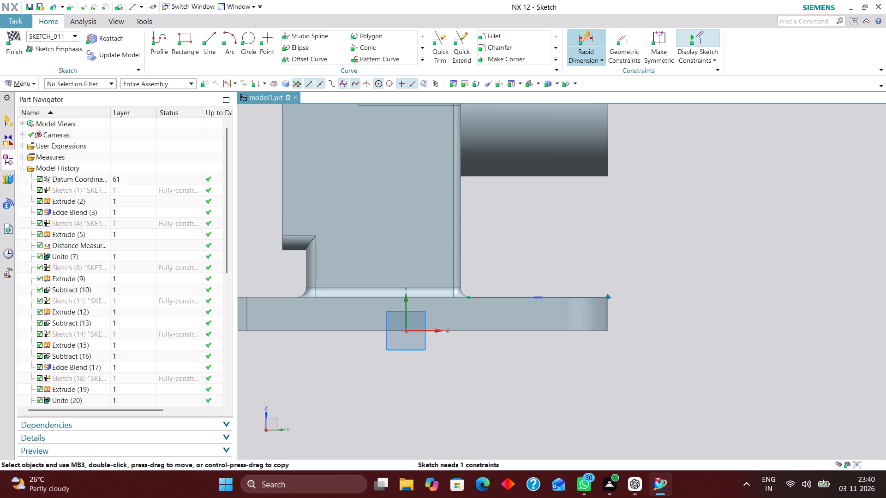
# Draw a short horizontal line from the upright's rear edge below the boss, and a sloping line about 54 mm long down toward the plate's rear end.
pyautogui.click(210, 42)
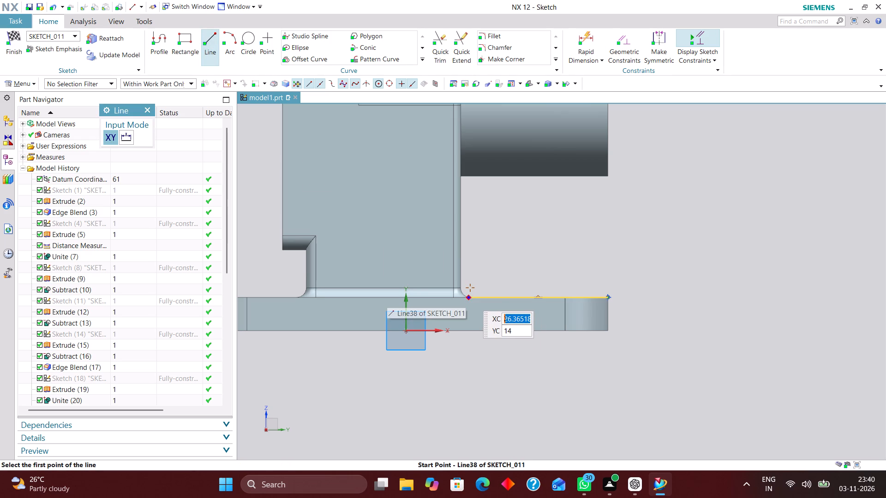
pyautogui.click(465, 183)
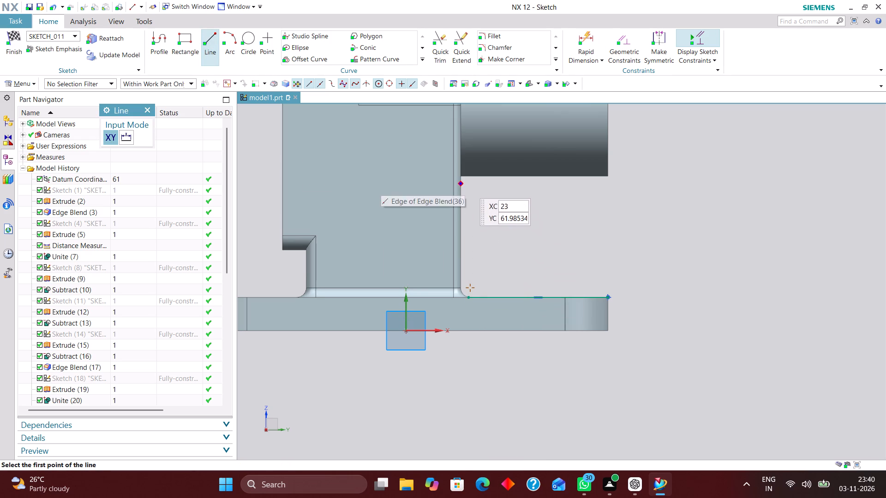
pyautogui.click(539, 184)
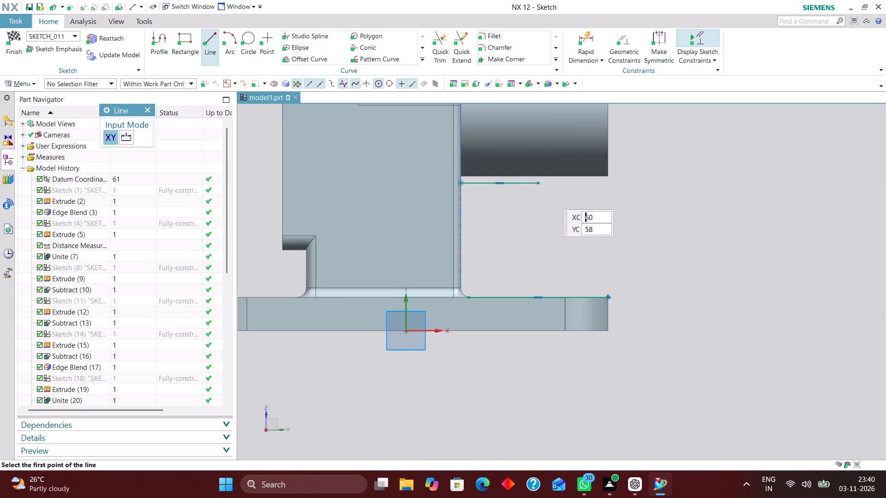
pyautogui.click(539, 184)
pyautogui.click(610, 290)
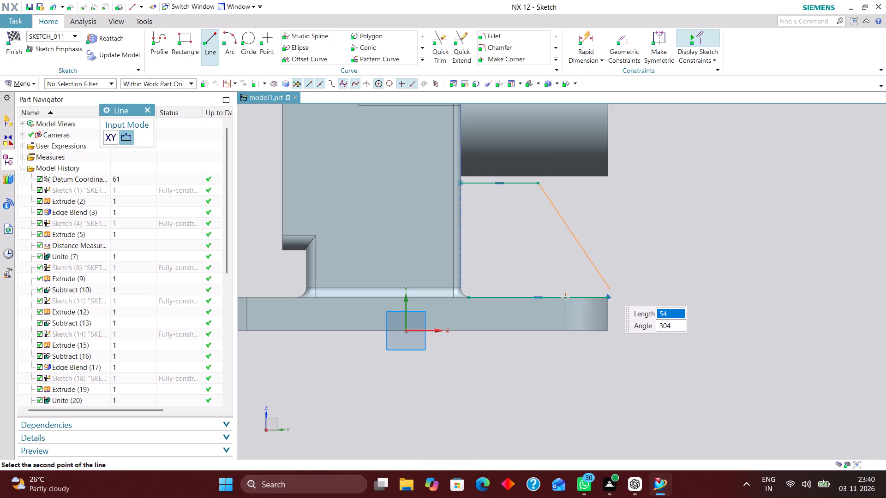
# Draw a vertical line from the upper line's start down the upright's rear edge to below the base plate.
pyautogui.click(461, 184)
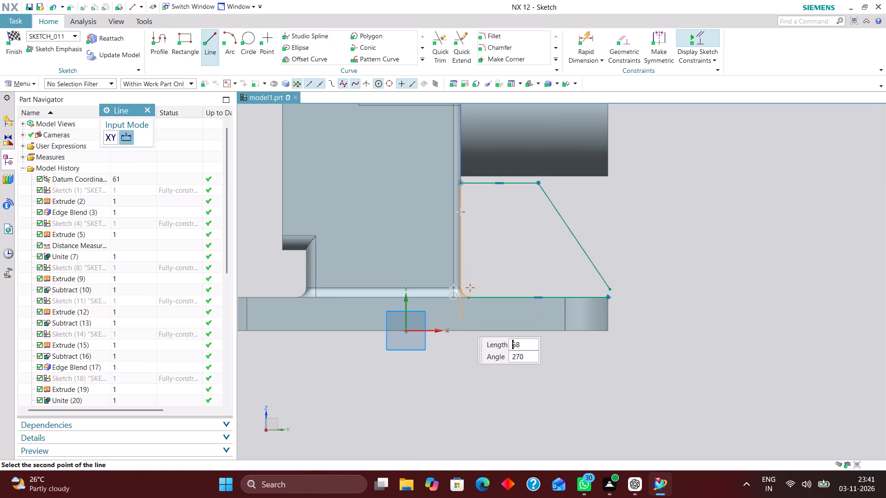
pyautogui.click(459, 384)
pyautogui.scroll(4, 463, 267)
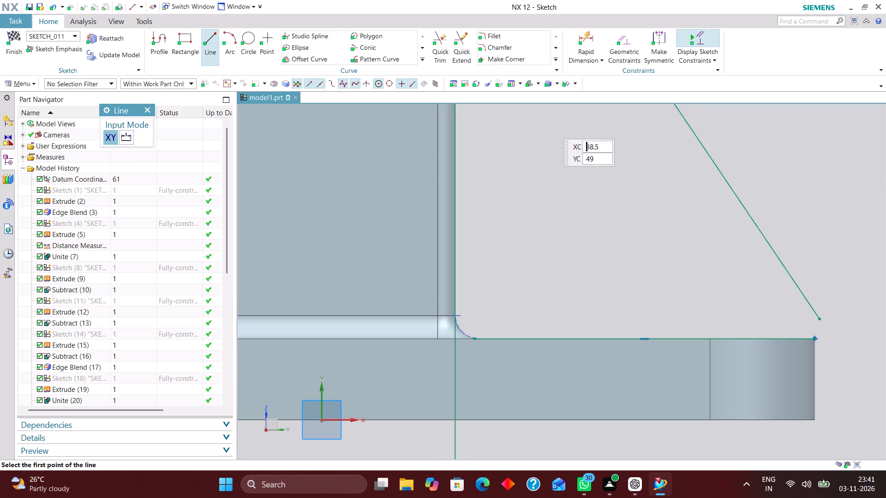
# Extend the rib profile's horizontal base line forward to meet the vertical line at the upright's rear edge.
pyautogui.click(468, 46)
pyautogui.click(504, 336)
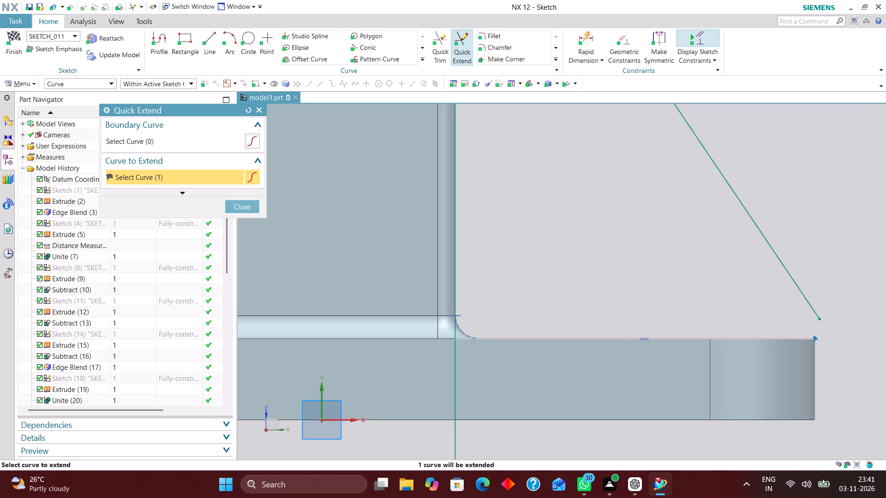
pyautogui.click(243, 204)
# Trim off the part of the vertical line that runs below the profile's base line.
pyautogui.click(436, 45)
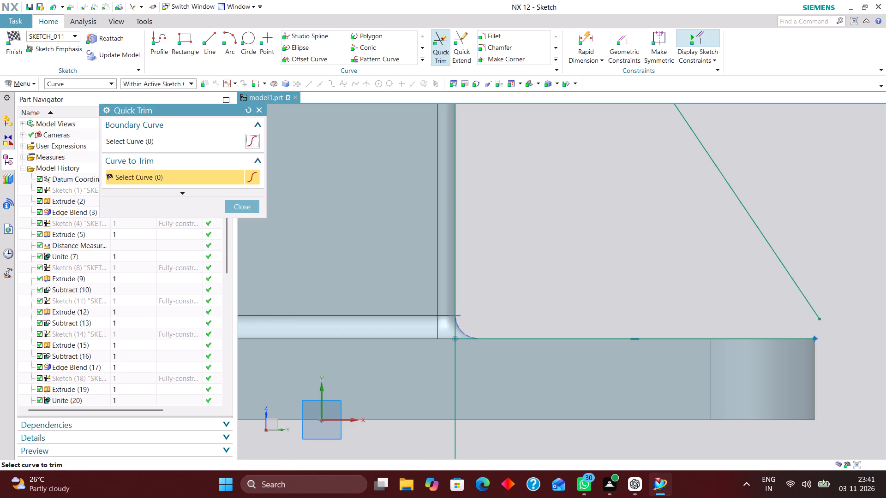
pyautogui.click(454, 440)
pyautogui.scroll(-2, 431, 304)
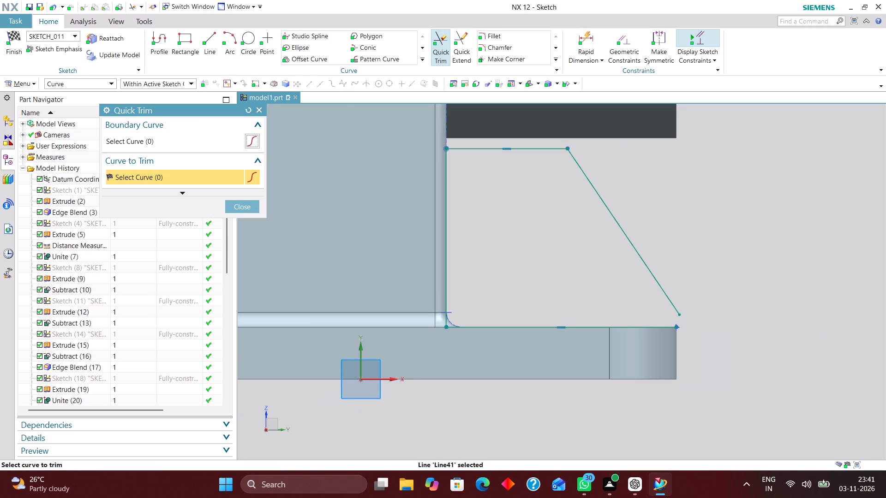
pyautogui.scroll(-2, 473, 271)
pyautogui.scroll(1, 593, 289)
pyautogui.click(248, 206)
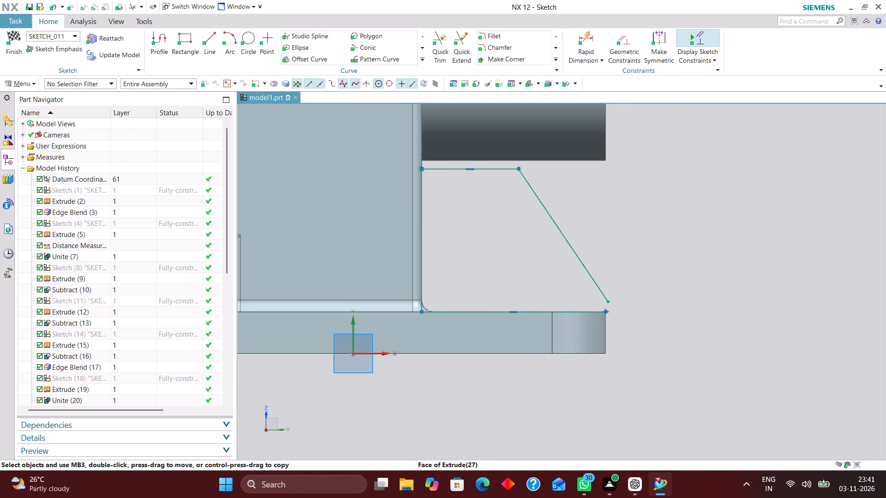
# Make the sloping line's lower end coincident with the base line's rear endpoint.
pyautogui.click(626, 42)
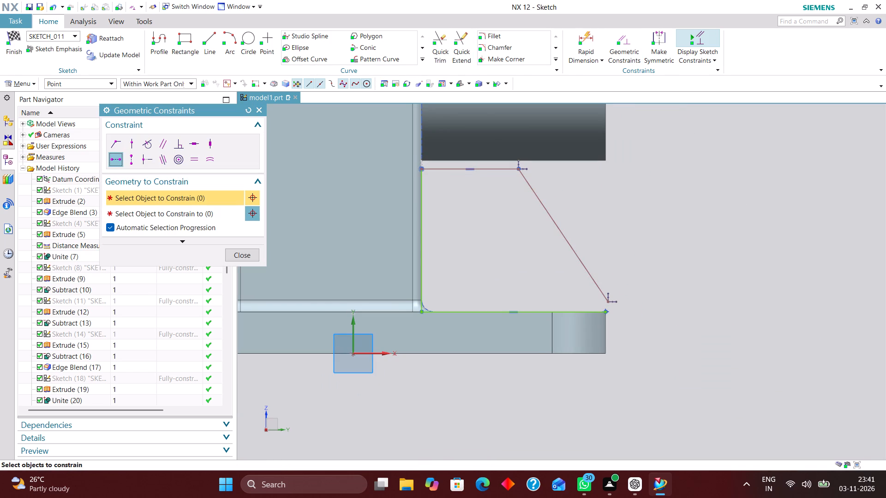
pyautogui.click(119, 144)
pyautogui.scroll(3, 610, 310)
pyautogui.click(607, 294)
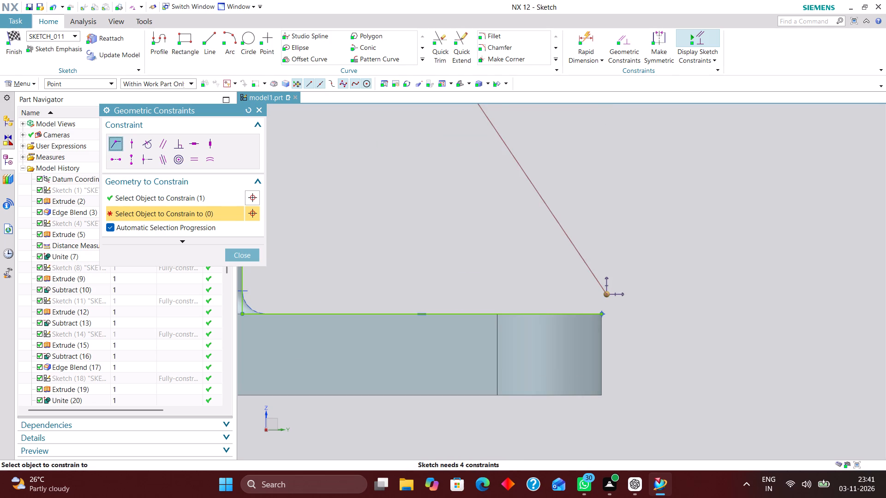
pyautogui.click(604, 312)
pyautogui.scroll(-3, 631, 327)
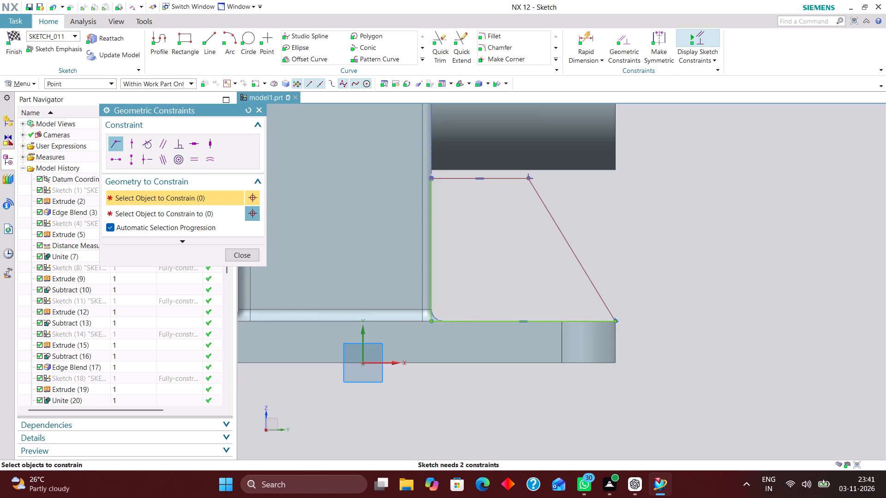
# Dimension the rib profile's upper horizontal line at 35 mm.
pyautogui.click(587, 39)
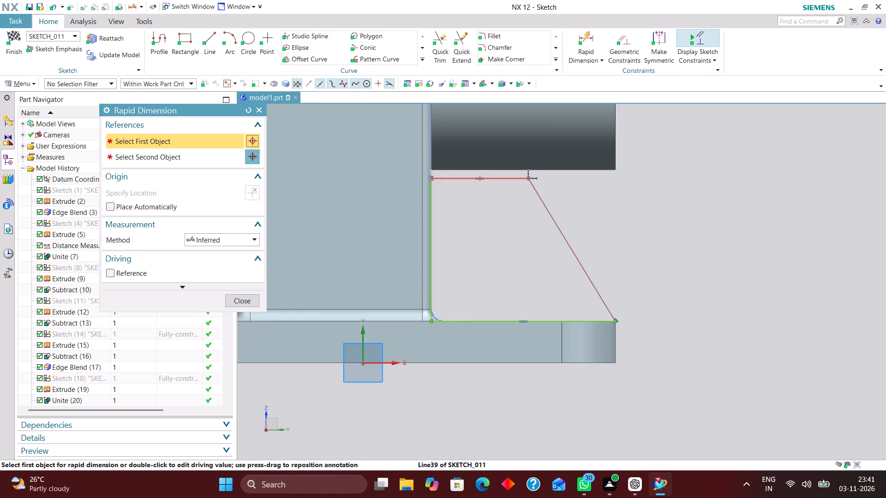
pyautogui.click(508, 181)
pyautogui.click(489, 225)
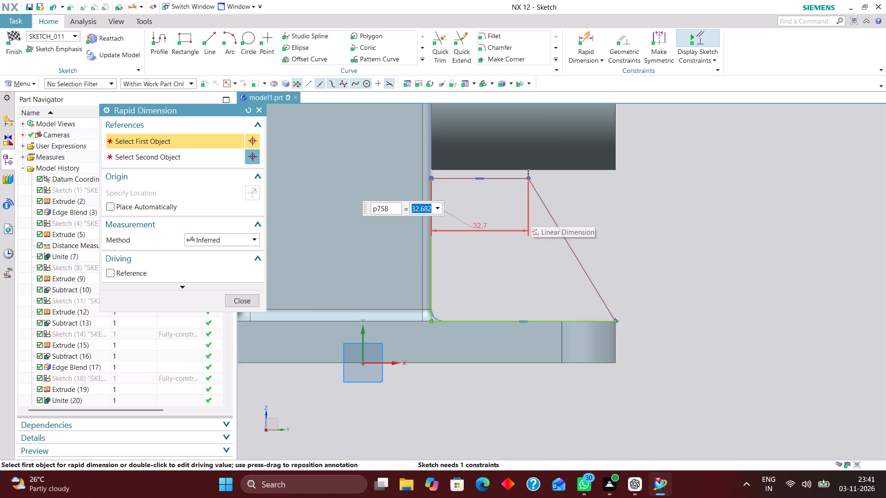
pyautogui.write('35')
pyautogui.press('Return')
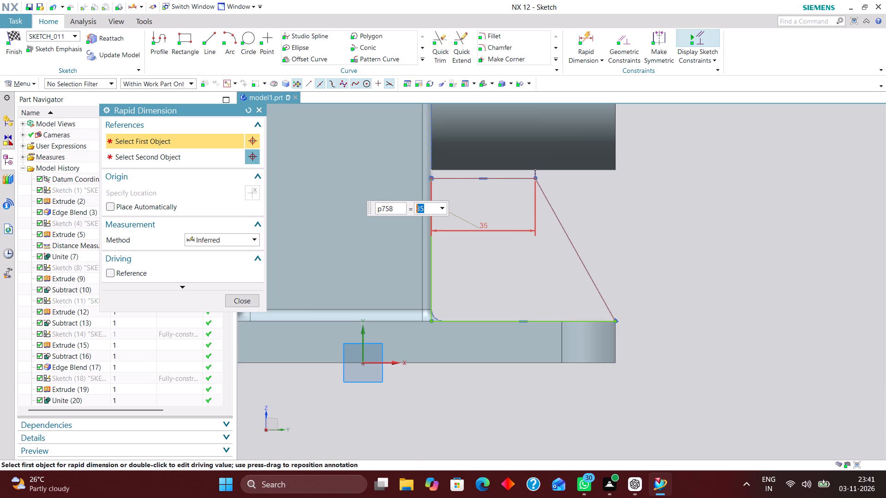
# Dimension the height from the sketch's horizontal axis at the plate's underside to the upper line at 65 mm.
pyautogui.scroll(-2, 471, 222)
pyautogui.scroll(2, 495, 190)
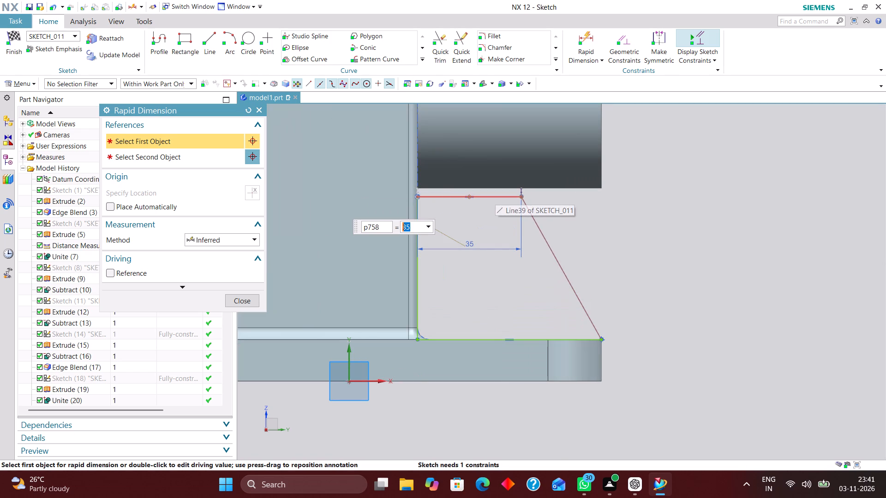
pyautogui.click(368, 381)
pyautogui.click(494, 194)
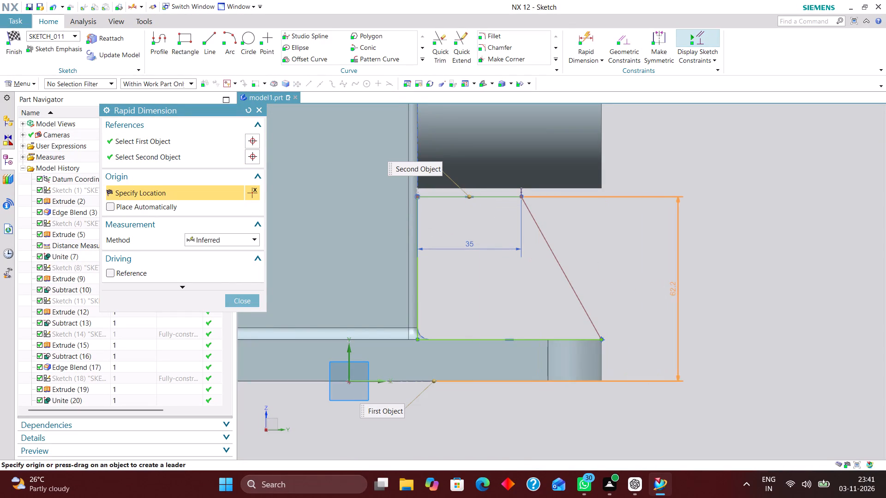
pyautogui.click(674, 307)
pyautogui.write('65')
pyautogui.press('Return')
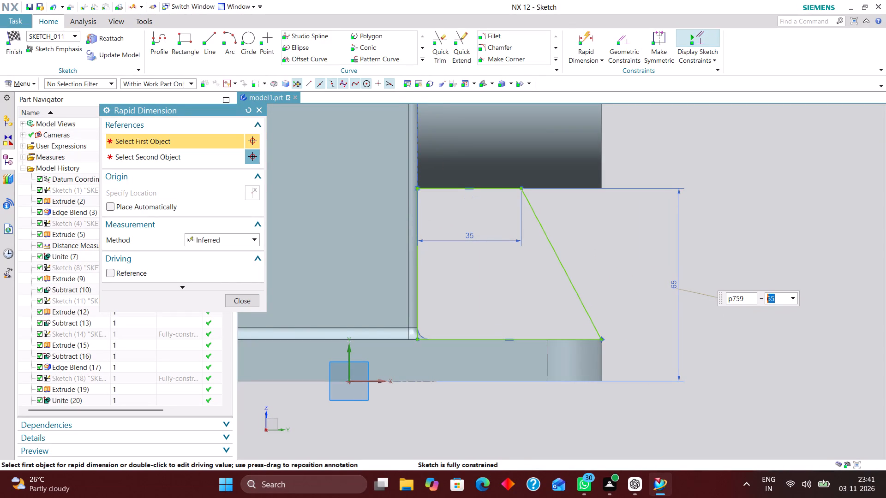
pyautogui.click(233, 300)
# Examine the rib profile's rear lower corner and its fit against the base plate, upright and boss.
pyautogui.scroll(4, 620, 355)
pyautogui.scroll(6, 579, 344)
pyautogui.scroll(12, 568, 256)
pyautogui.scroll(-4, 641, 267)
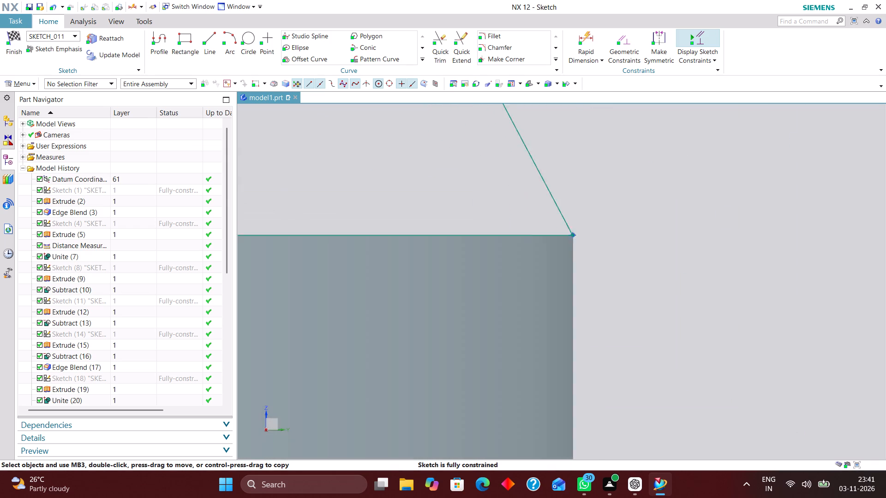
pyautogui.scroll(-2, 643, 270)
pyautogui.moveTo(645, 278); pyautogui.dragTo(650, 301, button='middle')
pyautogui.scroll(-10, 658, 282)
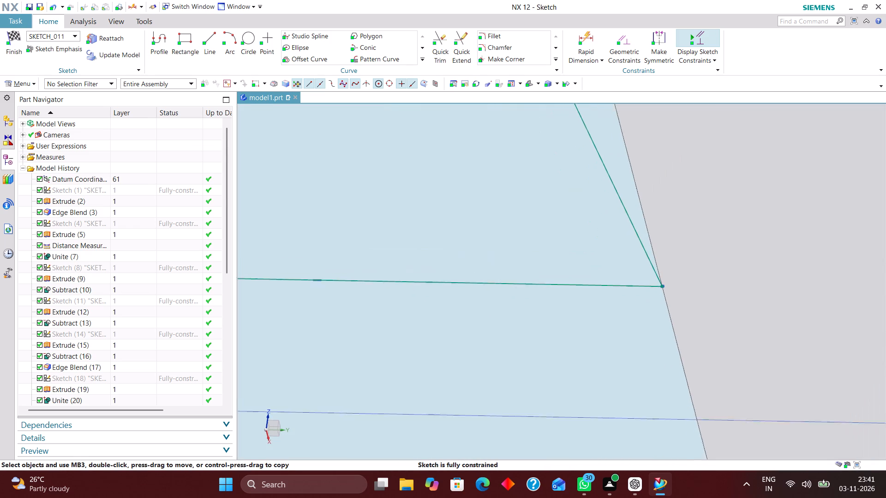
pyautogui.scroll(-9, 674, 293)
pyautogui.scroll(1, 721, 326)
pyautogui.moveTo(718, 323); pyautogui.dragTo(717, 306, button='middle')
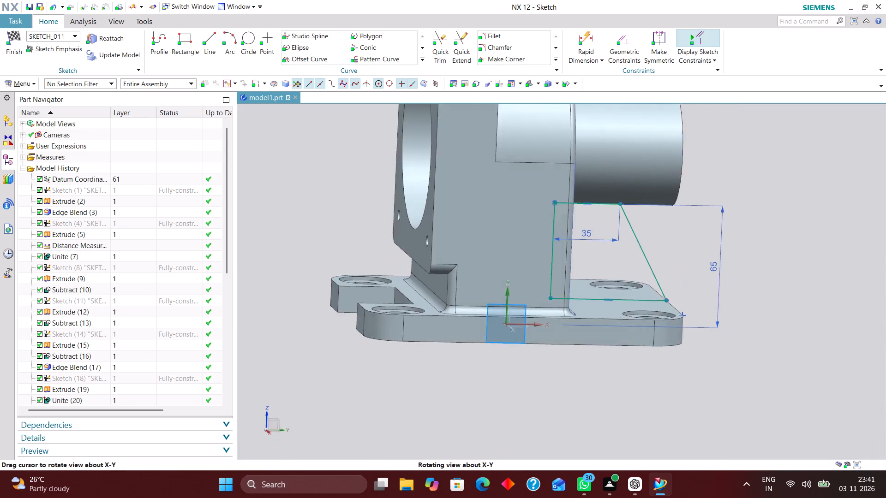
pyautogui.moveTo(717, 306); pyautogui.dragTo(715, 312, button='middle')
# Finish the sketch and extrude the rib profile with a symmetric distance of 5 mm and no Boolean.
pyautogui.click(18, 38)
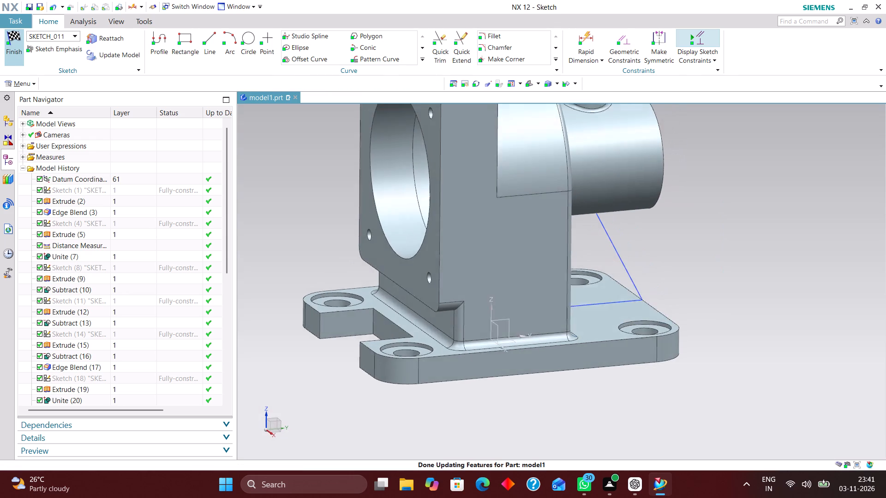
pyautogui.click(138, 39)
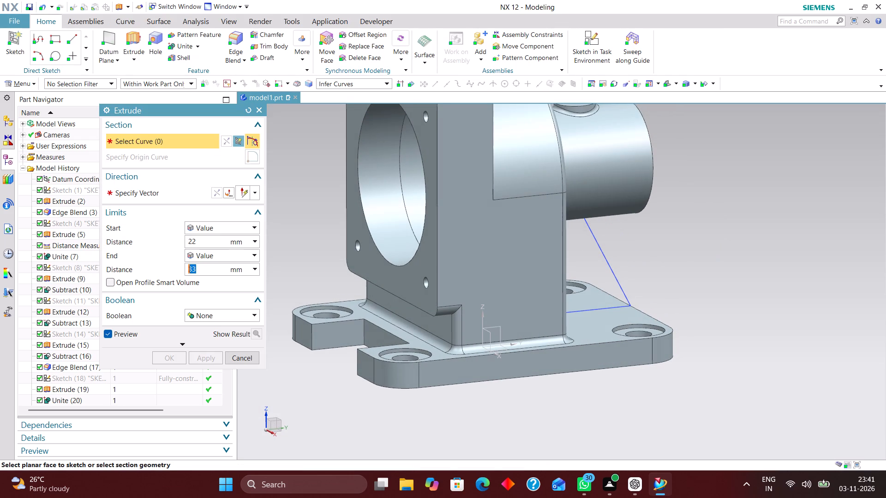
pyautogui.click(599, 253)
pyautogui.click(217, 229)
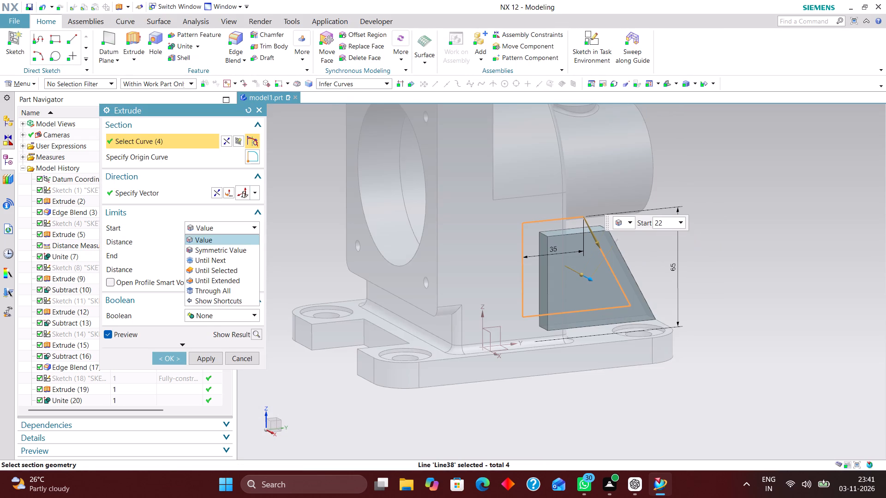
pyautogui.click(219, 252)
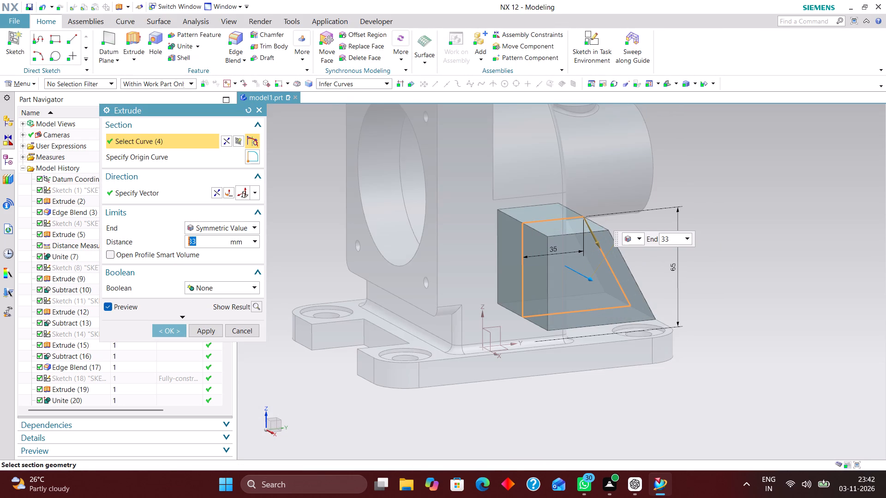
pyautogui.write('10')
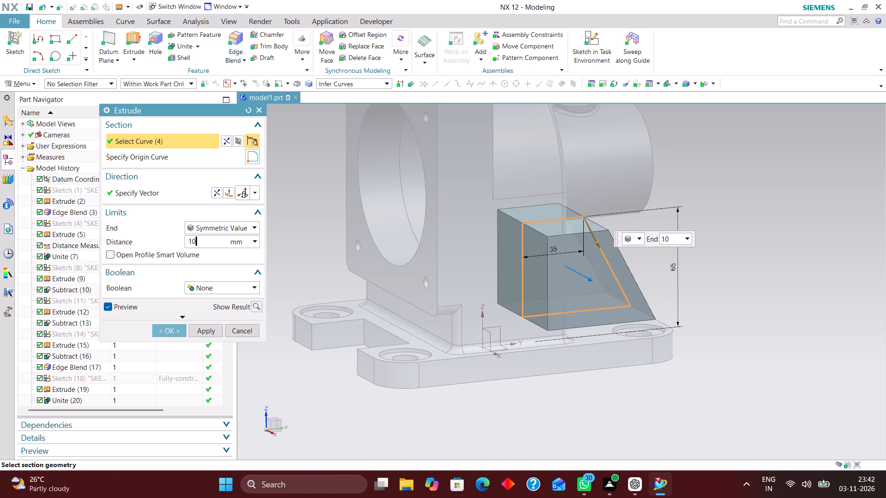
pyautogui.press('Return')
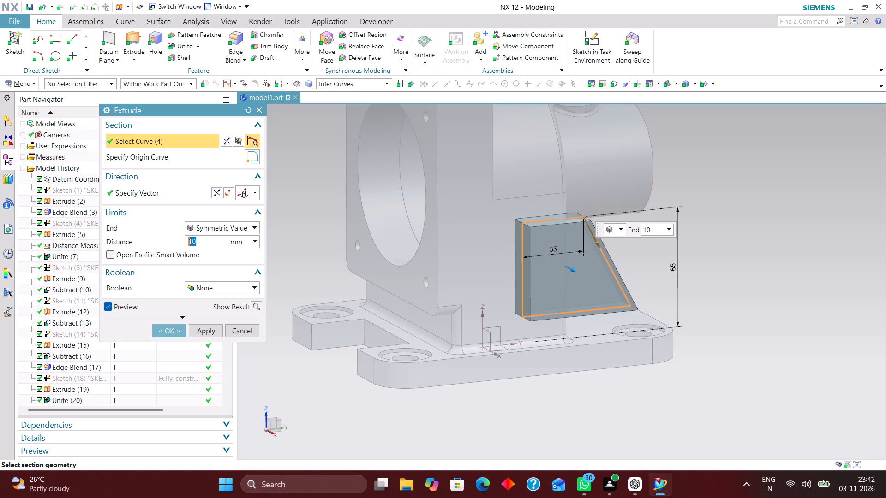
pyautogui.press('5')
pyautogui.press('Return')
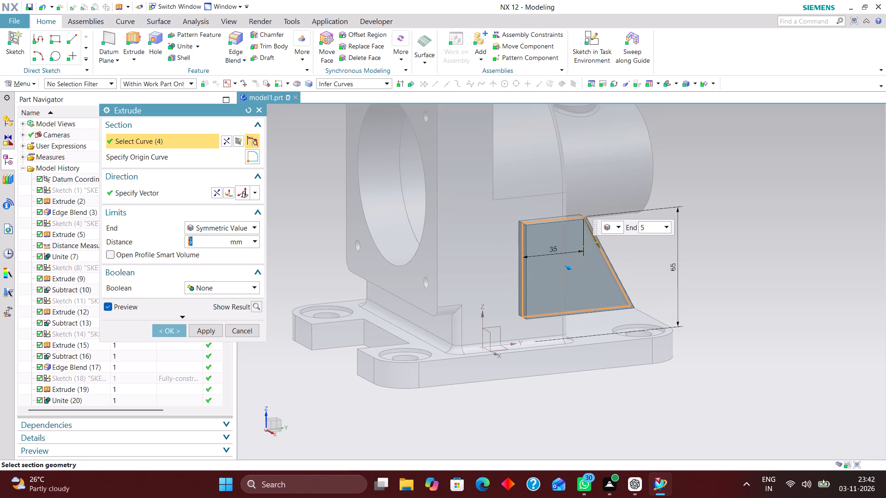
pyautogui.click(160, 331)
# Examine how the new rib meets the boss, the upright and the base plate.
pyautogui.moveTo(613, 303); pyautogui.dragTo(547, 305, button='middle')
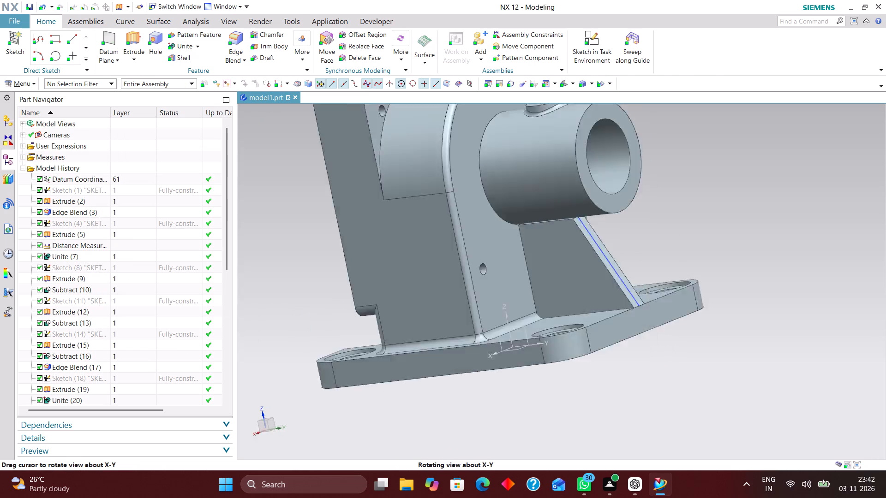
pyautogui.moveTo(547, 305); pyautogui.dragTo(579, 303, button='middle')
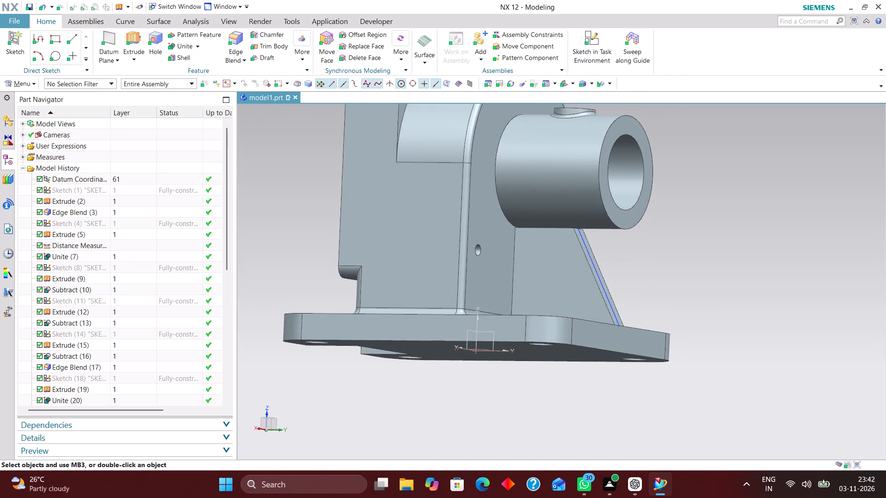
pyautogui.scroll(6, 510, 223)
pyautogui.scroll(6, 545, 246)
pyautogui.scroll(-10, 517, 228)
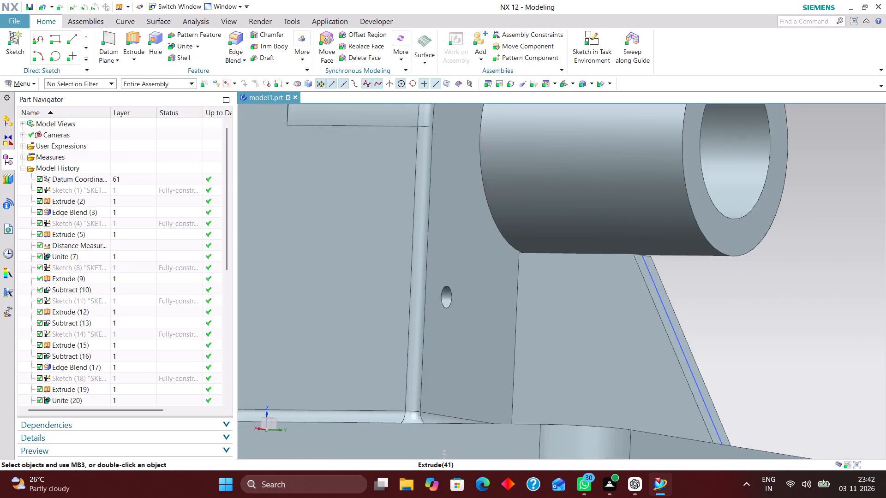
pyautogui.scroll(1, 599, 297)
pyautogui.scroll(-4, 561, 285)
pyautogui.moveTo(555, 293); pyautogui.dragTo(562, 314, button='middle')
pyautogui.scroll(3, 575, 333)
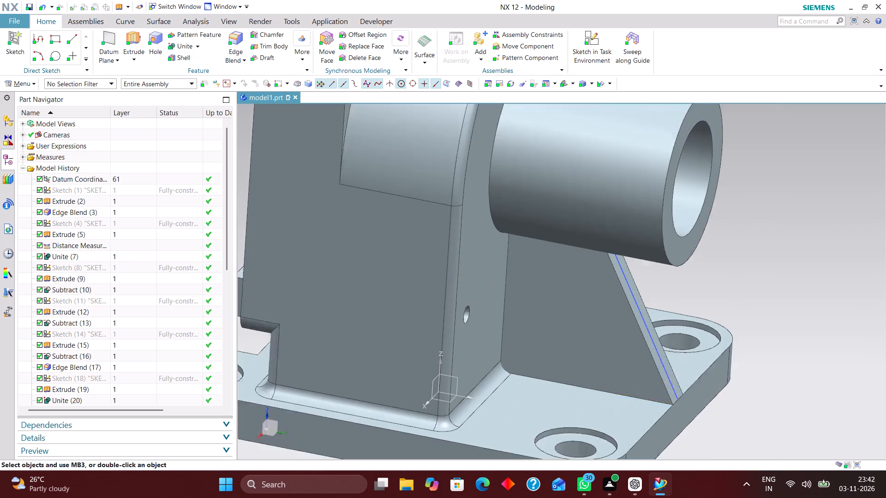
pyautogui.scroll(1, 574, 334)
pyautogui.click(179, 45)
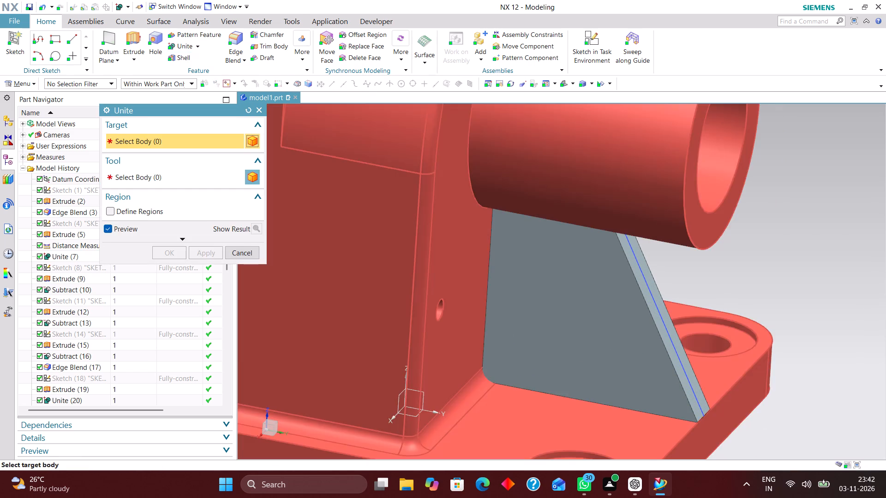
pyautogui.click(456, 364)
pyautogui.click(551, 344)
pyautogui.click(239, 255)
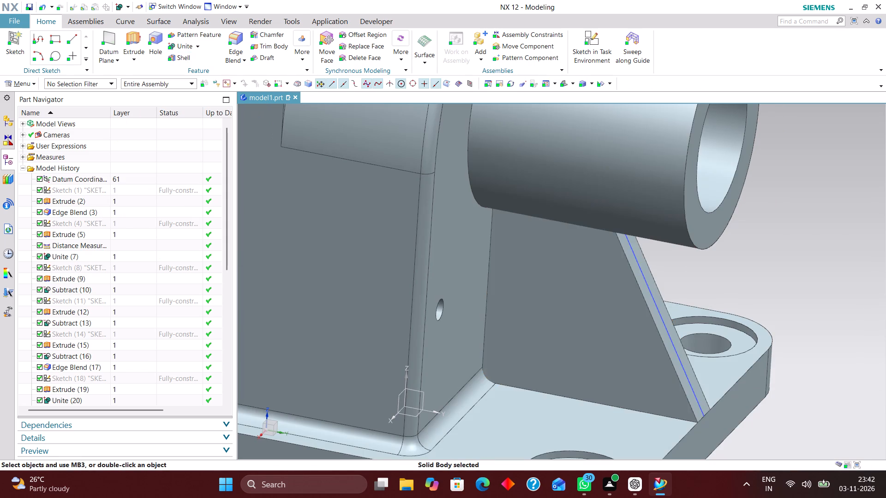
# Reopen the rib extrusion's section sketch, set the profile's height dimension to 66 mm, and finish the sketch.
pyautogui.doubleClick(547, 283)
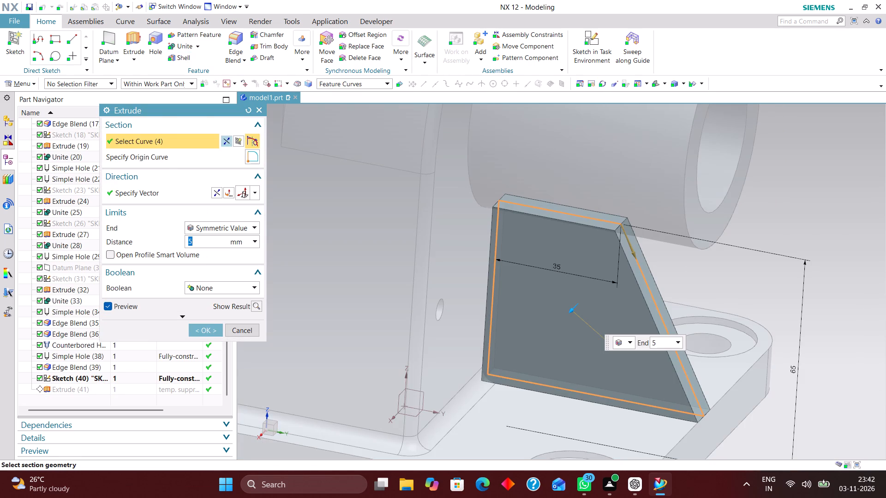
pyautogui.click(235, 139)
pyautogui.scroll(-1, 534, 242)
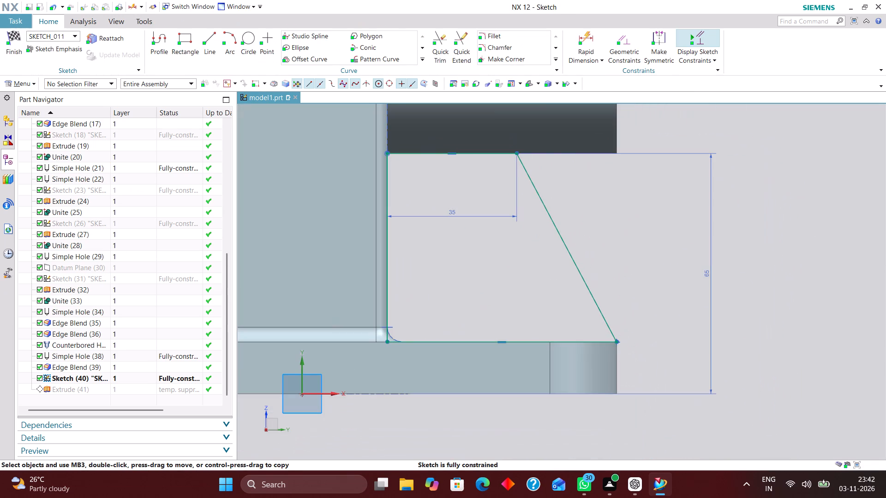
pyautogui.click(705, 273)
pyautogui.doubleClick(707, 278)
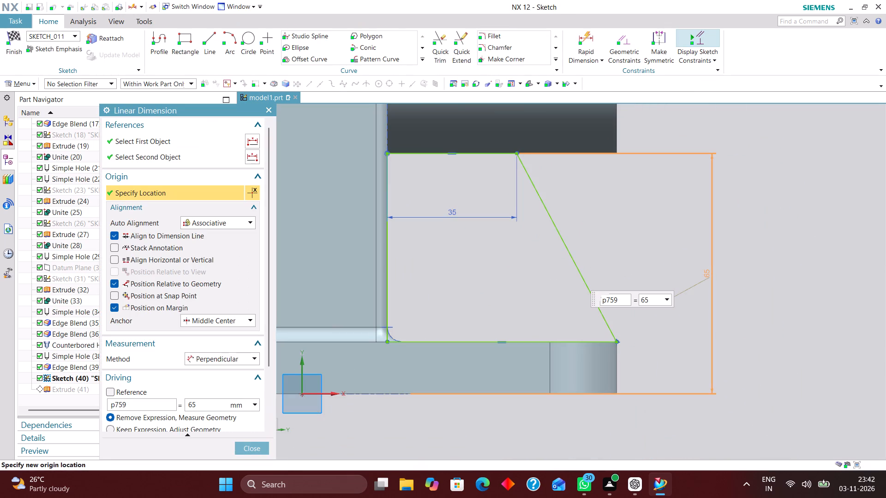
pyautogui.moveTo(649, 298); pyautogui.dragTo(580, 300)
pyautogui.write('66')
pyautogui.press('Return')
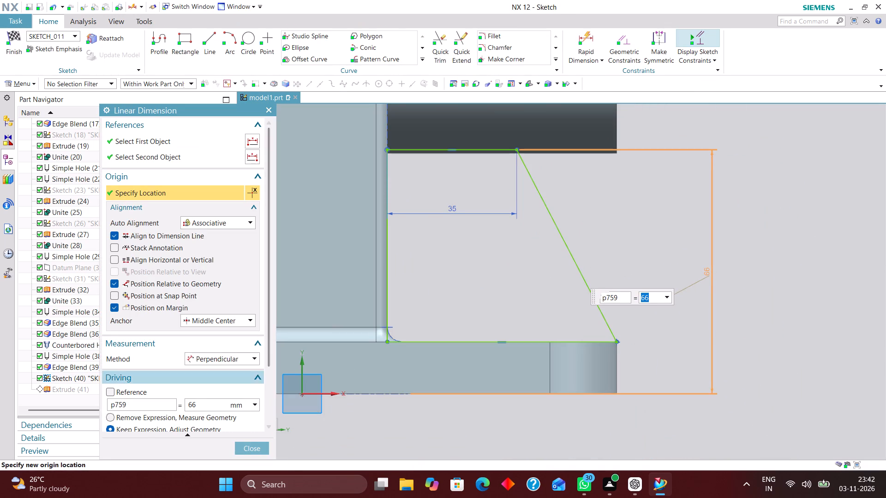
pyautogui.click(256, 450)
pyautogui.click(10, 34)
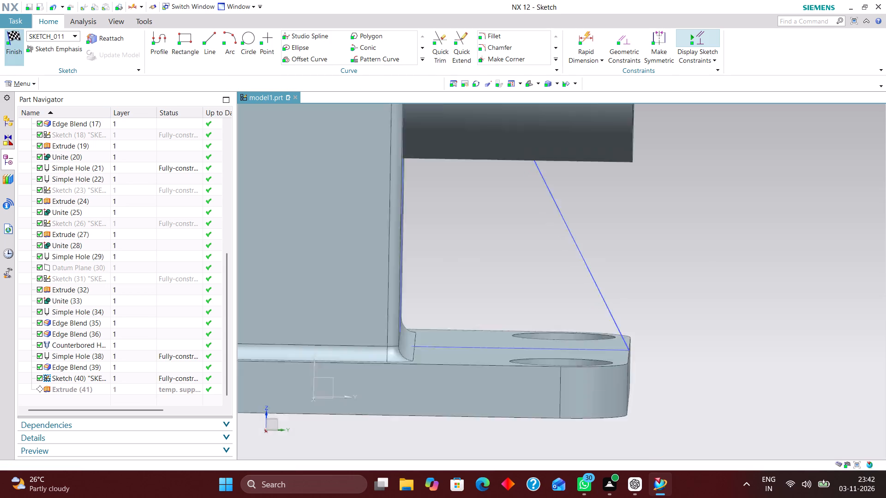
# Accept the edited rib extrusion and unite the rib with the bracket body as target.
pyautogui.click(206, 327)
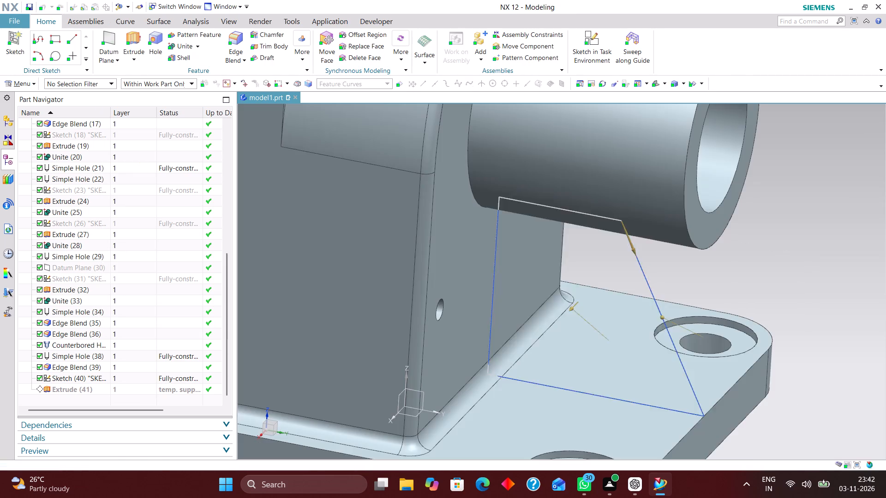
pyautogui.moveTo(485, 278); pyautogui.dragTo(494, 265, button='middle')
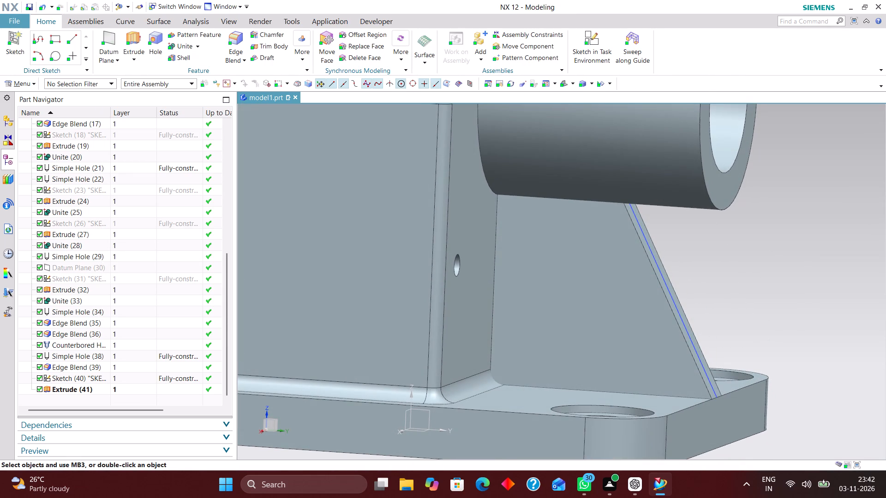
pyautogui.click(180, 45)
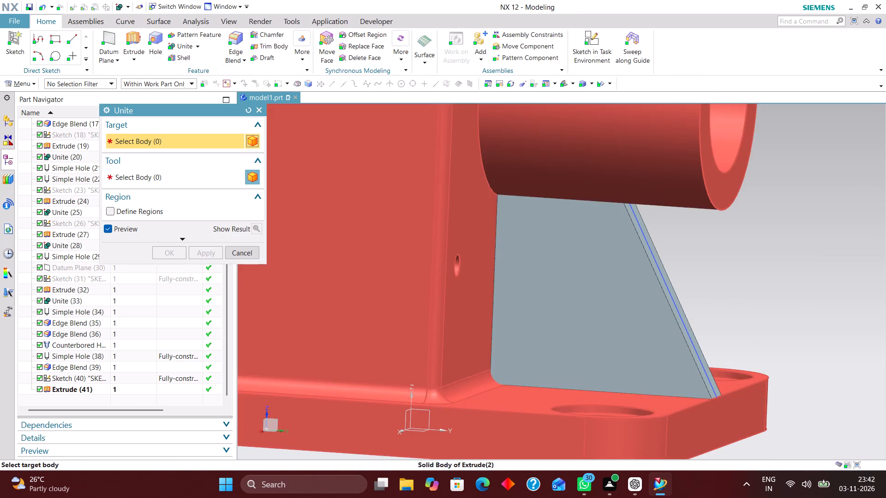
pyautogui.click(325, 161)
pyautogui.click(569, 256)
pyautogui.click(168, 254)
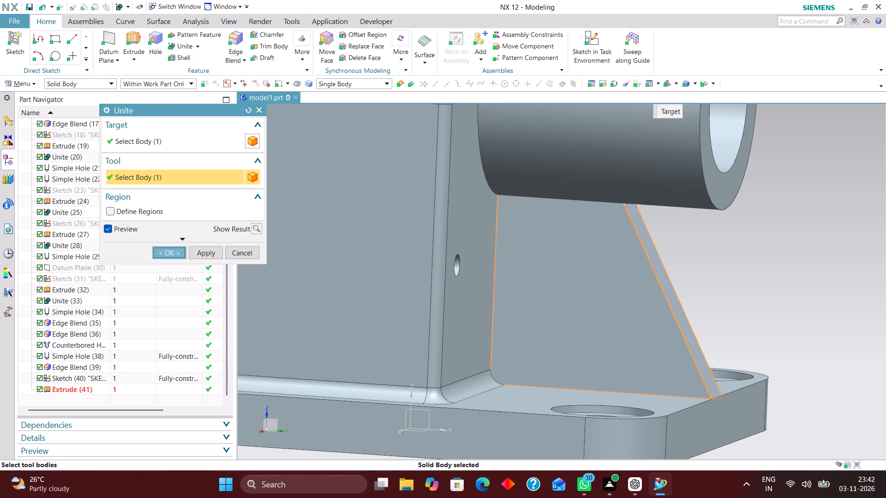
# Blend the edges where both sides of the rib meet the upright and base plate with a 4 mm radius.
pyautogui.scroll(6, 521, 217)
pyautogui.scroll(2, 448, 161)
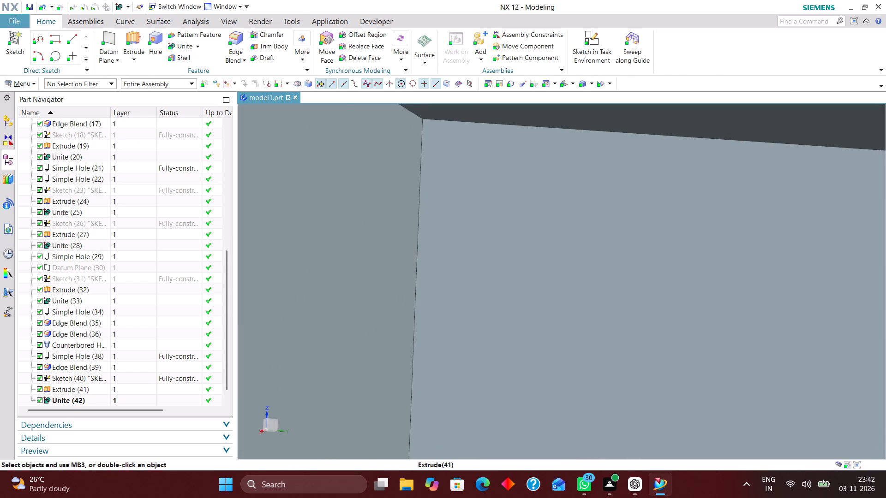
pyautogui.scroll(-10, 486, 169)
pyautogui.moveTo(542, 260); pyautogui.dragTo(543, 273, button='middle')
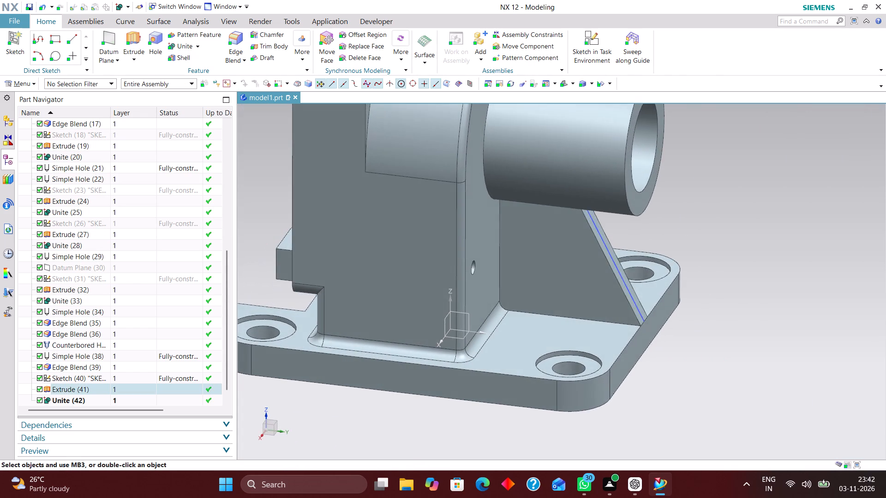
pyautogui.scroll(1, 609, 298)
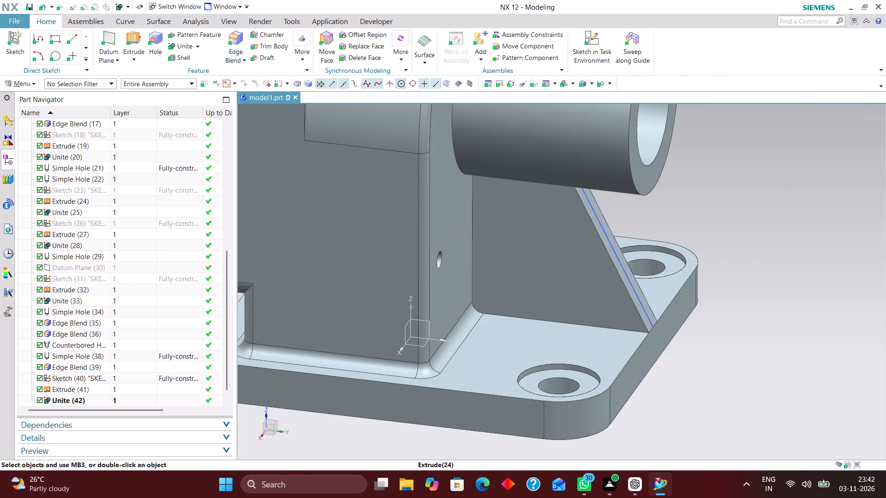
pyautogui.click(242, 39)
pyautogui.click(550, 323)
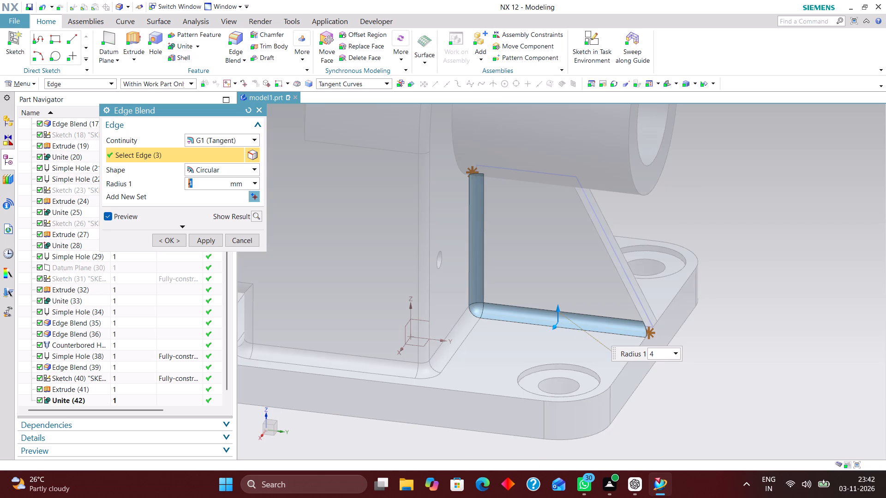
pyautogui.moveTo(623, 284); pyautogui.dragTo(541, 308, button='middle')
pyautogui.scroll(1, 541, 308)
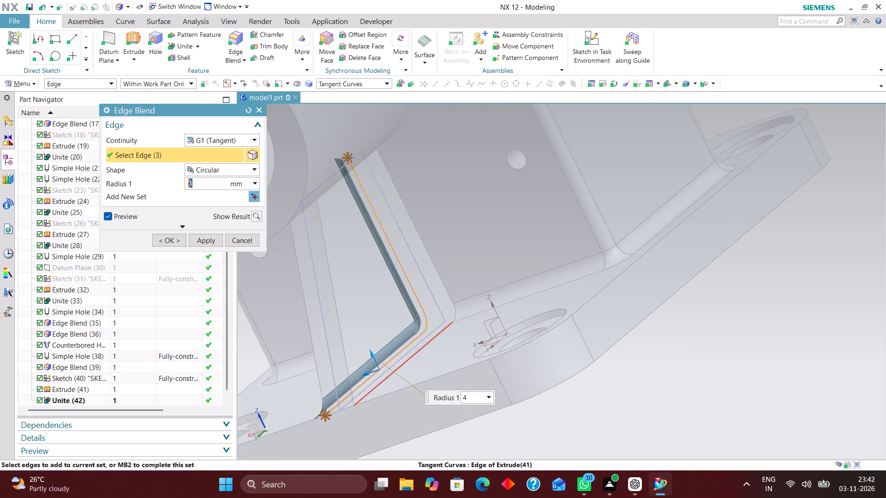
pyautogui.click(452, 327)
pyautogui.scroll(-2, 516, 274)
pyautogui.scroll(1, 523, 282)
pyautogui.moveTo(523, 282); pyautogui.dragTo(584, 268, button='middle')
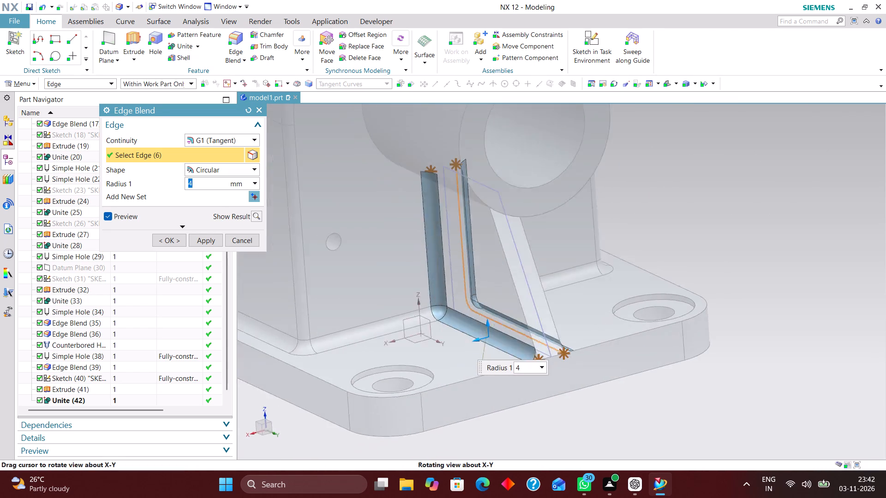
pyautogui.moveTo(584, 268); pyautogui.dragTo(616, 272, button='middle')
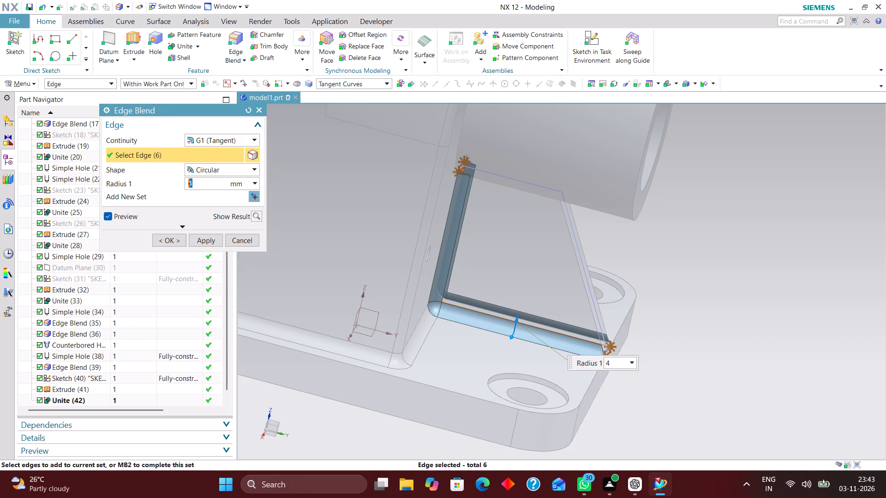
pyautogui.click(169, 236)
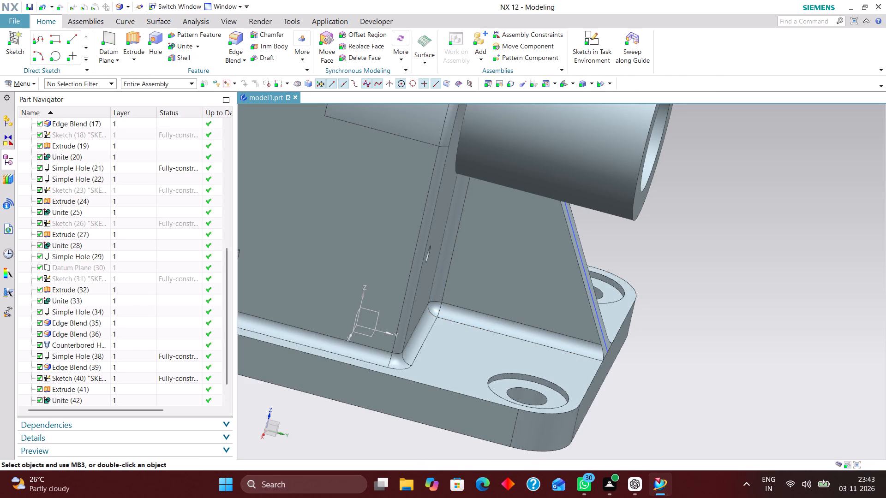
# Move the datum coordinate system to layer 220.
pyautogui.click(564, 83)
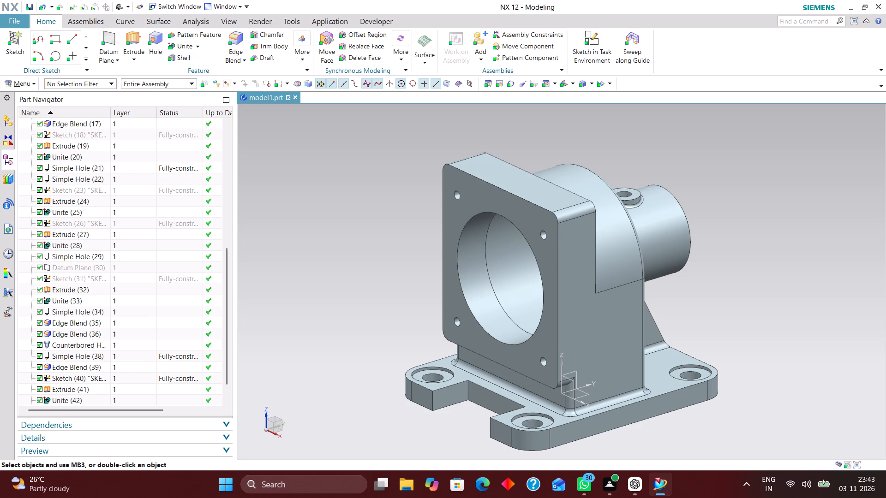
pyautogui.scroll(-3, 702, 323)
pyautogui.scroll(4, 680, 355)
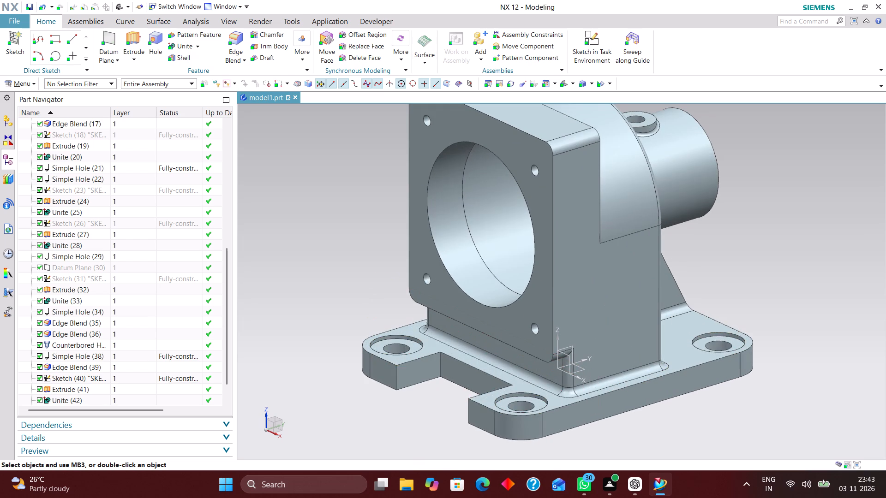
pyautogui.scroll(-5, 138, 287)
pyautogui.scroll(8, 116, 353)
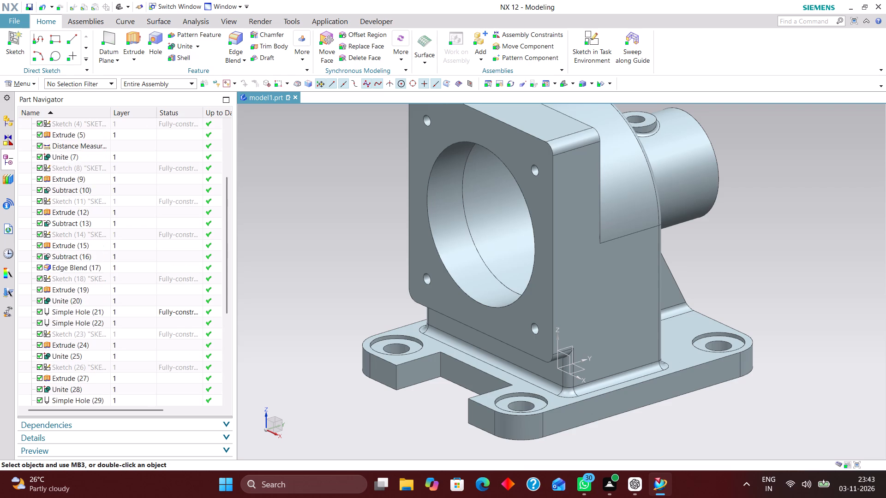
pyautogui.scroll(9, 118, 350)
pyautogui.click(127, 179)
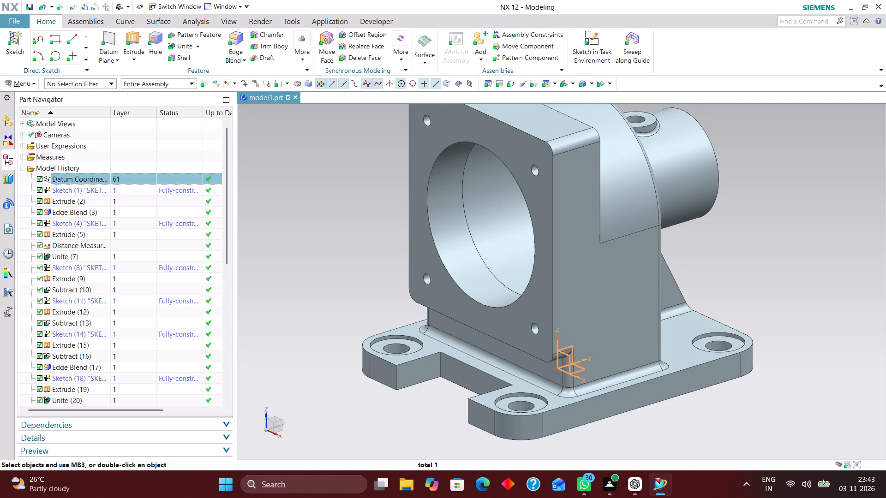
pyautogui.hotkey('ctrl', 'j')
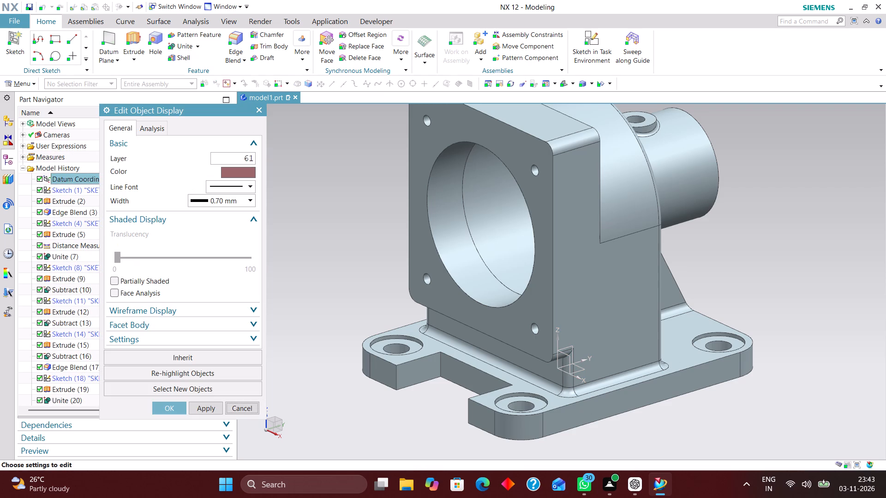
pyautogui.moveTo(228, 156); pyautogui.dragTo(353, 137)
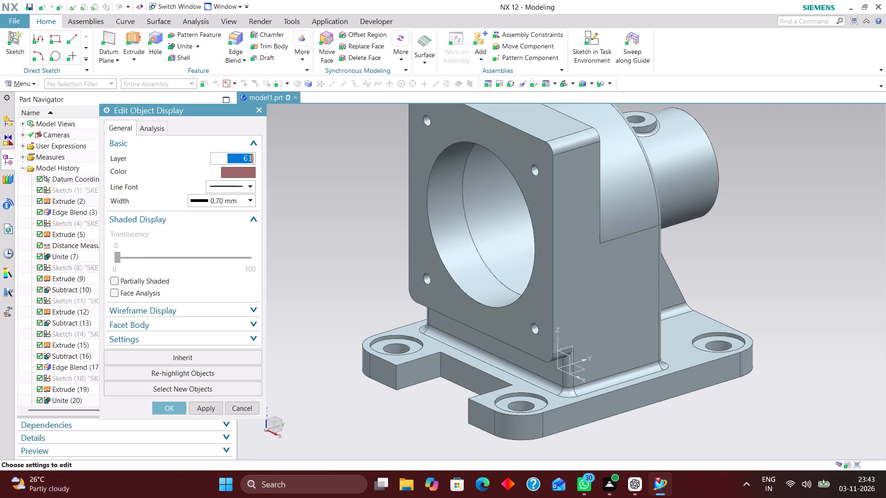
pyautogui.write('220')
pyautogui.press('Return')
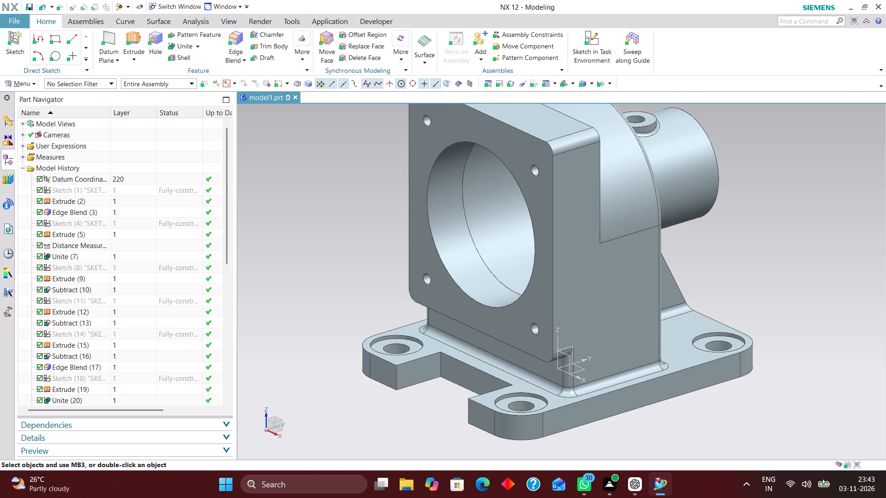
# Move Sketch (1), the base plate outline, to layer 11.
pyautogui.click(132, 188)
pyautogui.hotkey('ctrl', 'j')
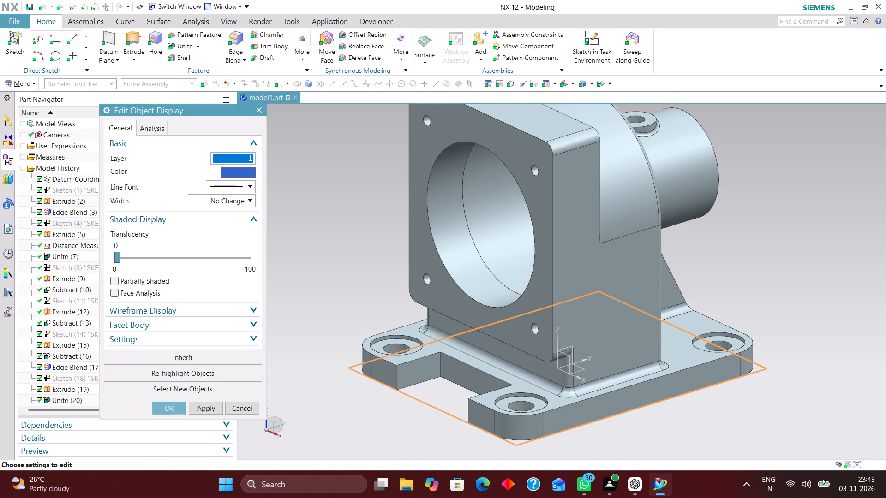
pyautogui.write('11')
pyautogui.press('Return')
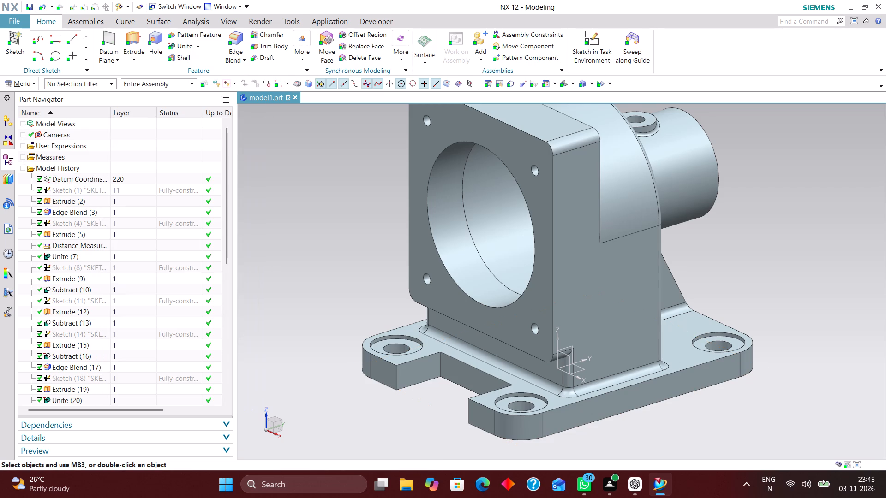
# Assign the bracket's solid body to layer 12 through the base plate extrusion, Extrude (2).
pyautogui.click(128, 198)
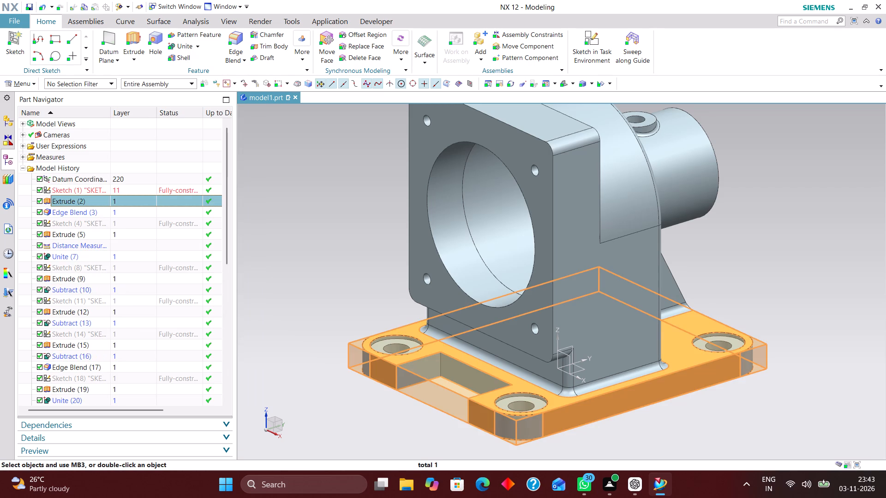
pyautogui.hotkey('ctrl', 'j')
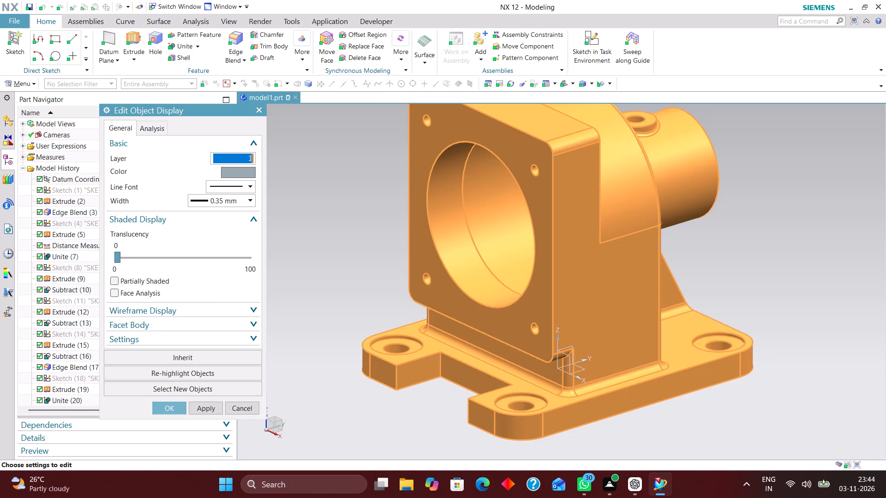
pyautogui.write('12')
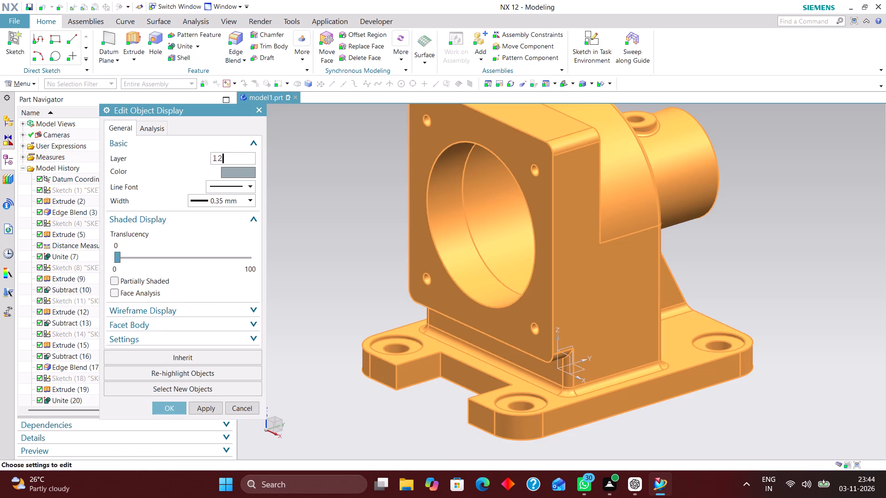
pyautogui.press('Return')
# Set the bracket solid body's layer to 2 through Extrude (2).
pyautogui.click(127, 201)
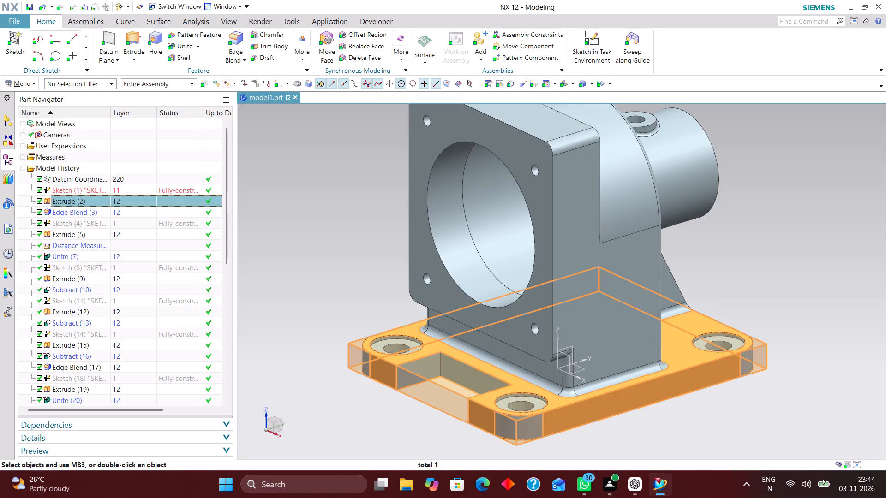
pyautogui.hotkey('ctrl', 'j')
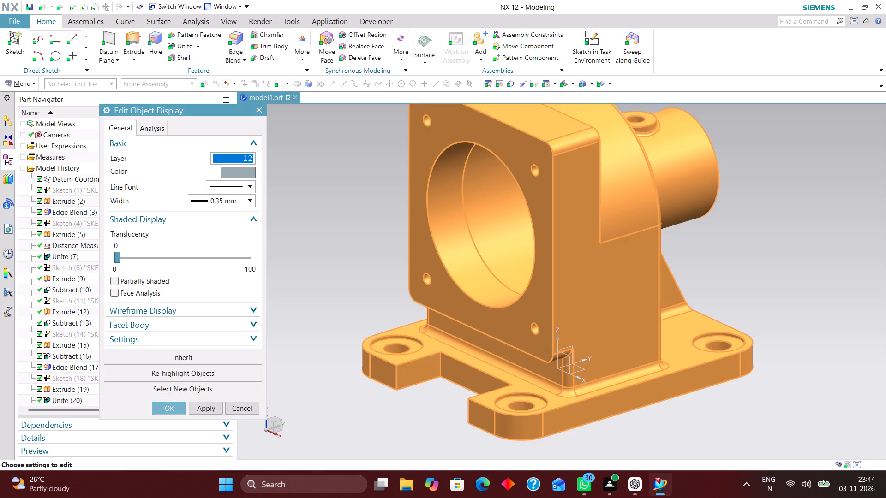
pyautogui.press('2')
pyautogui.press('Return')
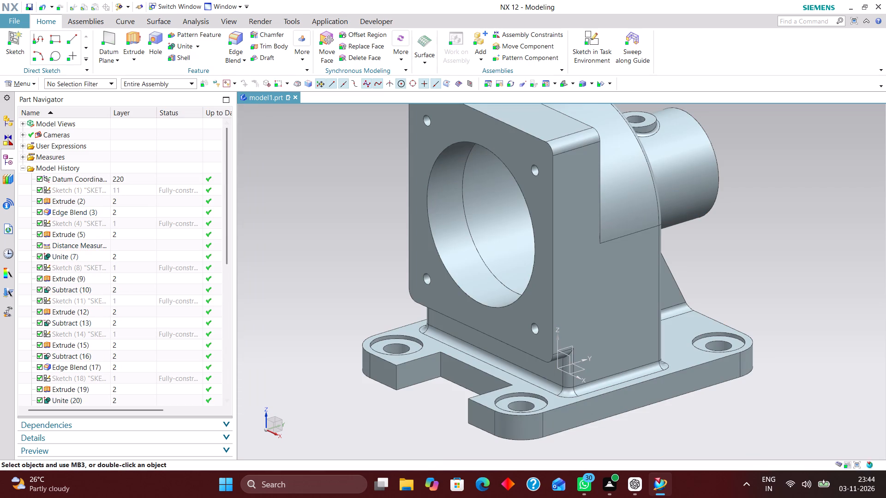
# Move Sketch (4), the upright's profile, to layer 12.
pyautogui.click(130, 224)
pyautogui.hotkey('ctrl', 'j')
pyautogui.press('2')
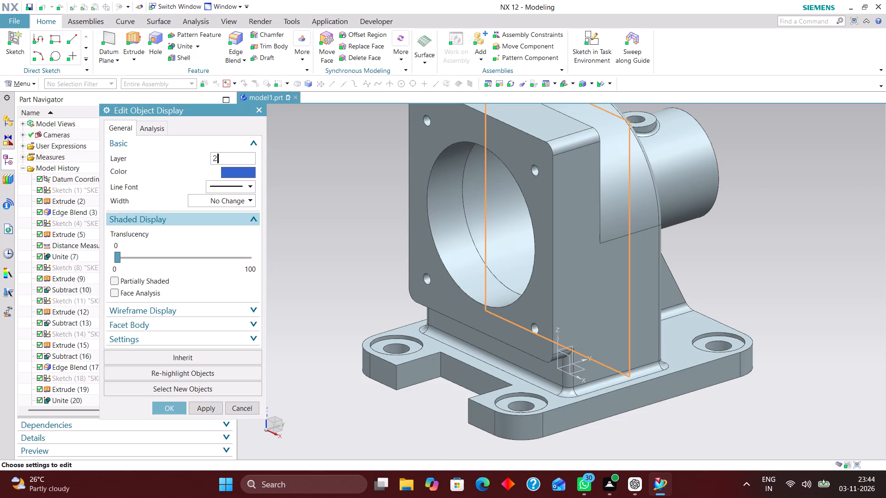
pyautogui.press('BackSpace')
pyautogui.write('12')
pyautogui.press('Return')
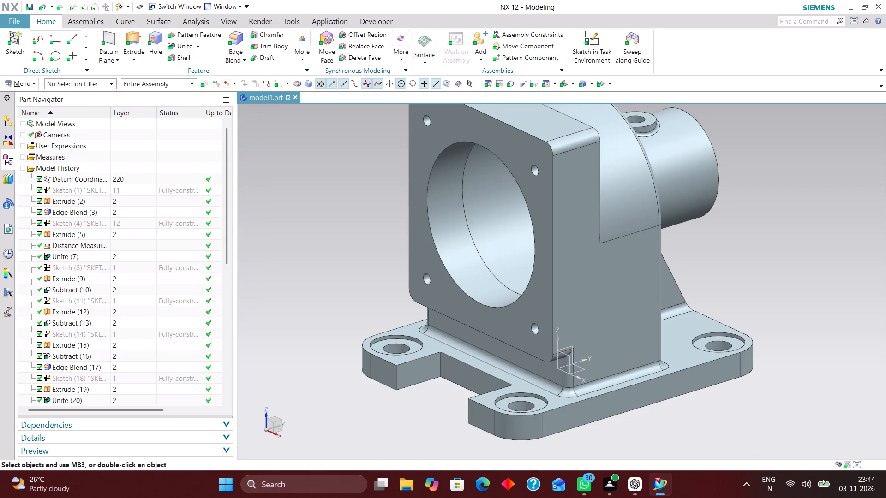
# Move Sketch (8), the base plate notch profile, to layer 13.
pyautogui.click(126, 265)
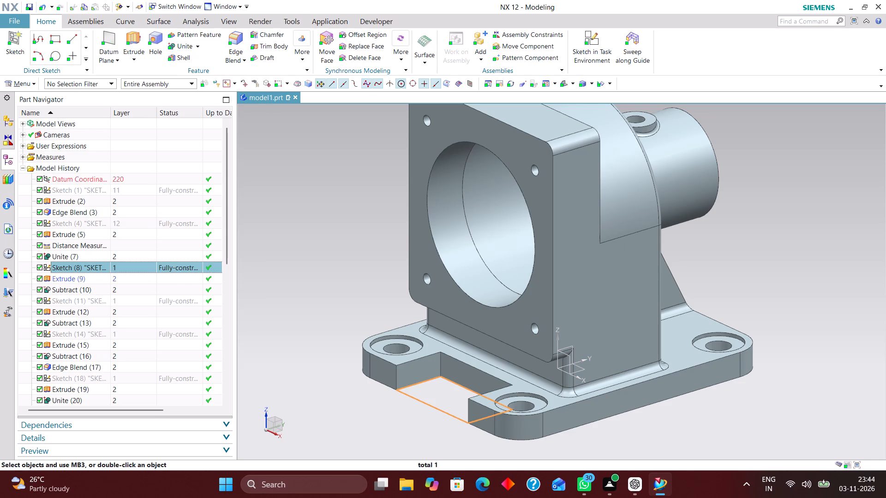
pyautogui.hotkey('ctrl', 'j')
pyautogui.write('13')
pyautogui.press('Return')
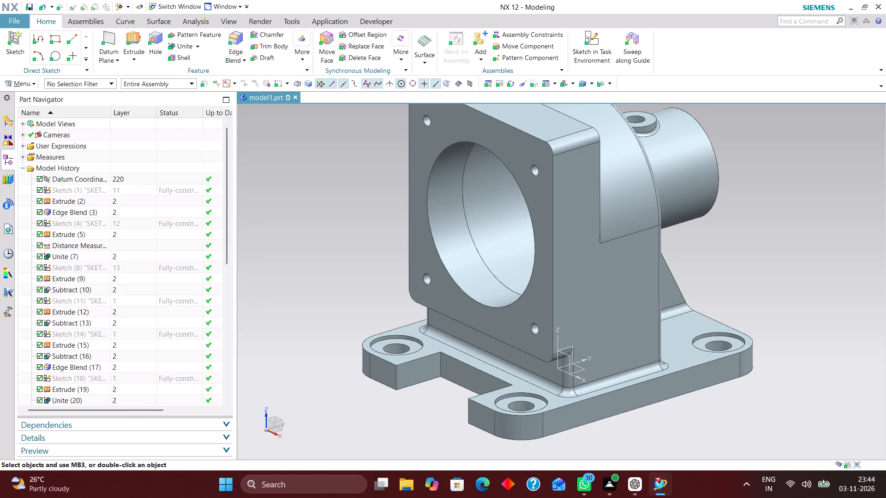
# Move Sketch (11), the small rectangular profile at the foot of the upright, to layer 14.
pyautogui.click(116, 300)
pyautogui.hotkey('ctrl', 'j')
pyautogui.press('1')
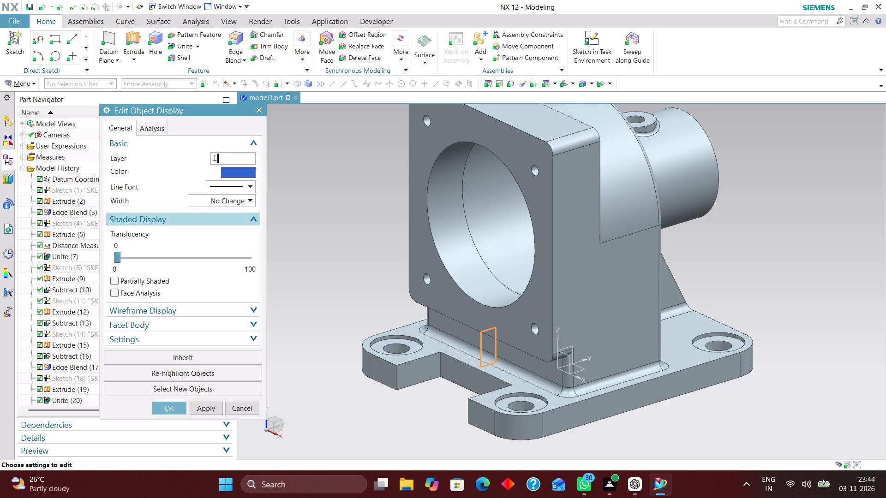
pyautogui.press('4')
pyautogui.press('Return')
# Move Sketch (14), the circular profile, to layer 15.
pyautogui.click(121, 332)
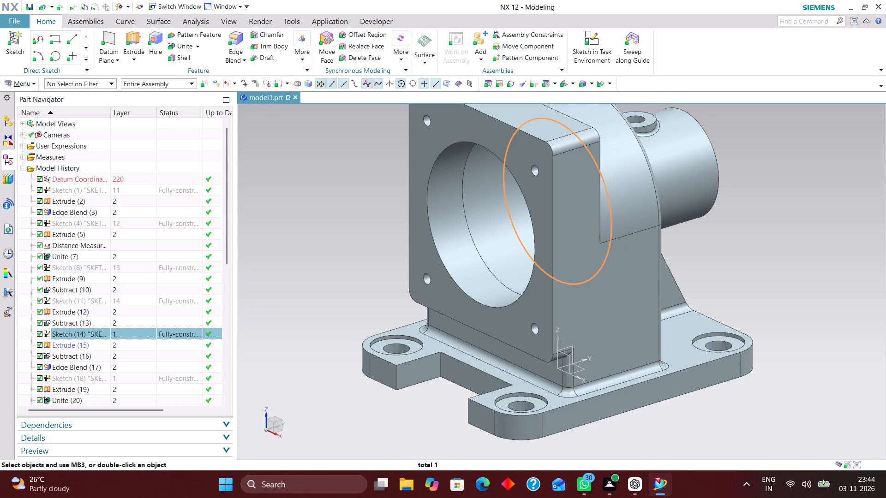
pyautogui.hotkey('ctrl', 'j')
pyautogui.write('15')
pyautogui.press('Return')
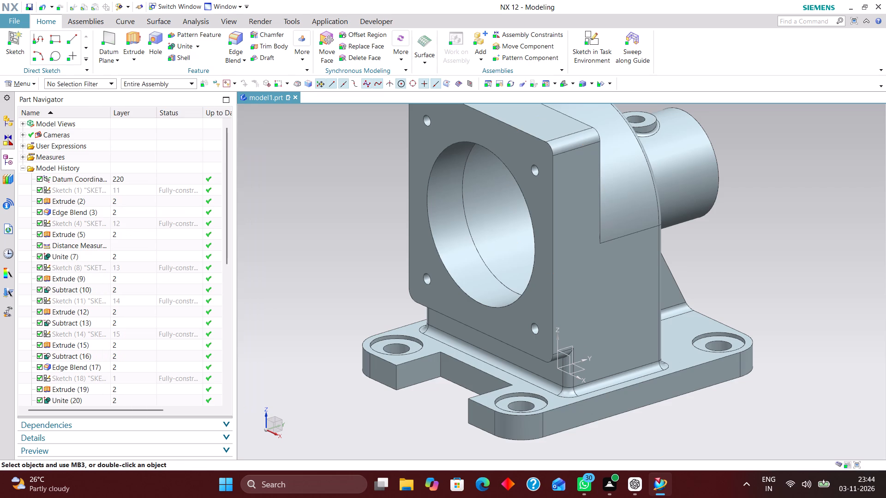
# Move Sketch (18), the arched upright profile, to layer 16.
pyautogui.scroll(-2, 105, 334)
pyautogui.click(130, 306)
pyautogui.hotkey('ctrl', 'j')
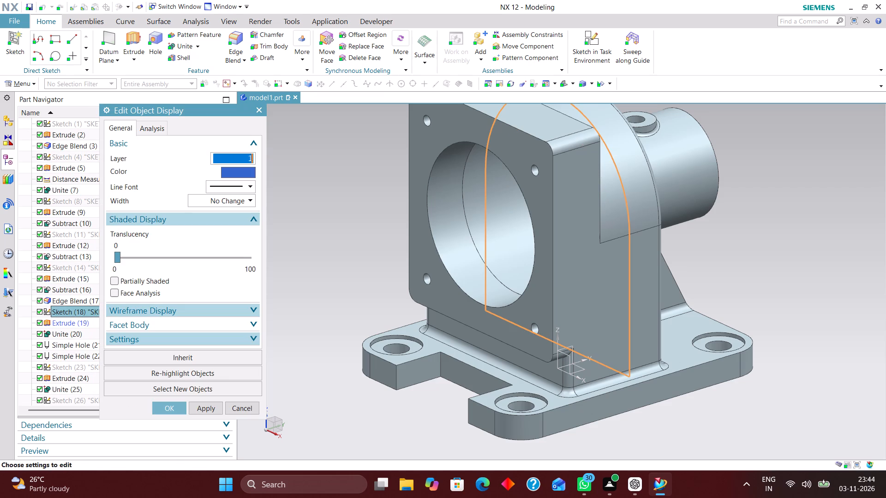
pyautogui.write('16')
pyautogui.press('Return')
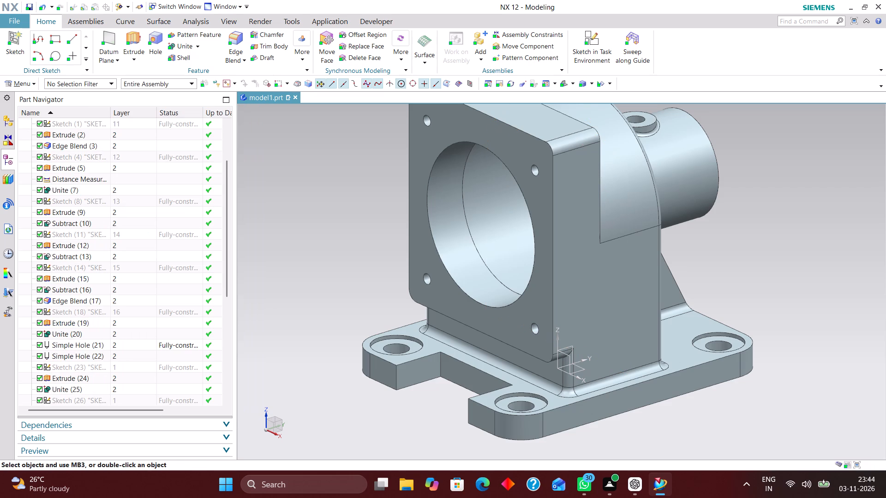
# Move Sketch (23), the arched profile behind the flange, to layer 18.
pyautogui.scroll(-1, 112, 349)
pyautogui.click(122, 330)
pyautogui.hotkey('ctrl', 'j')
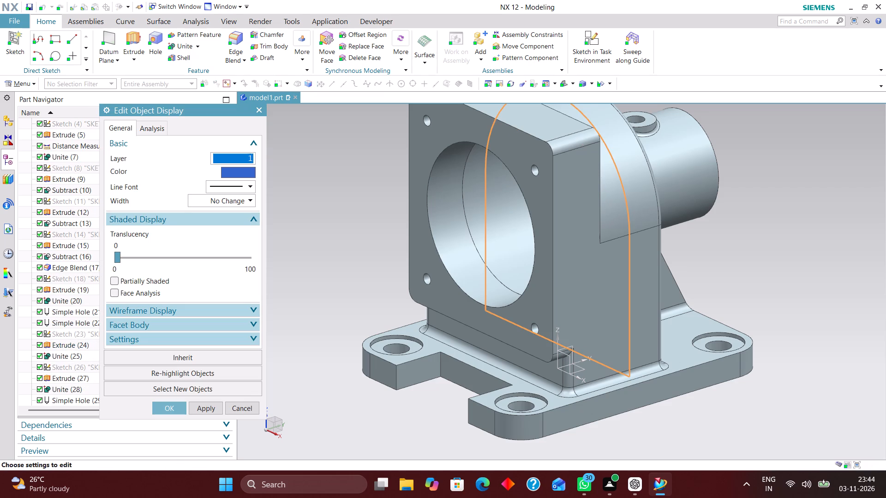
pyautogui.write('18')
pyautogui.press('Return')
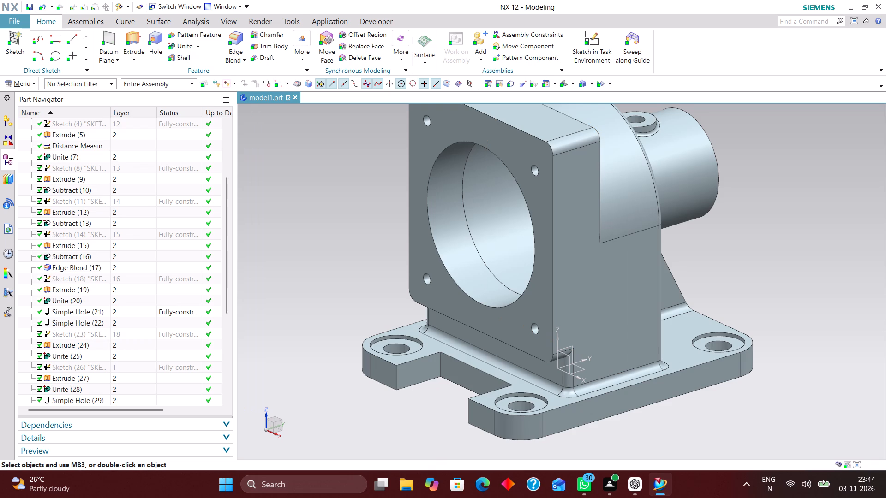
# Set the layer of Sketch (23), the arched profile behind the flange, to 17.
pyautogui.click(128, 335)
pyautogui.hotkey('ctrl', 'j')
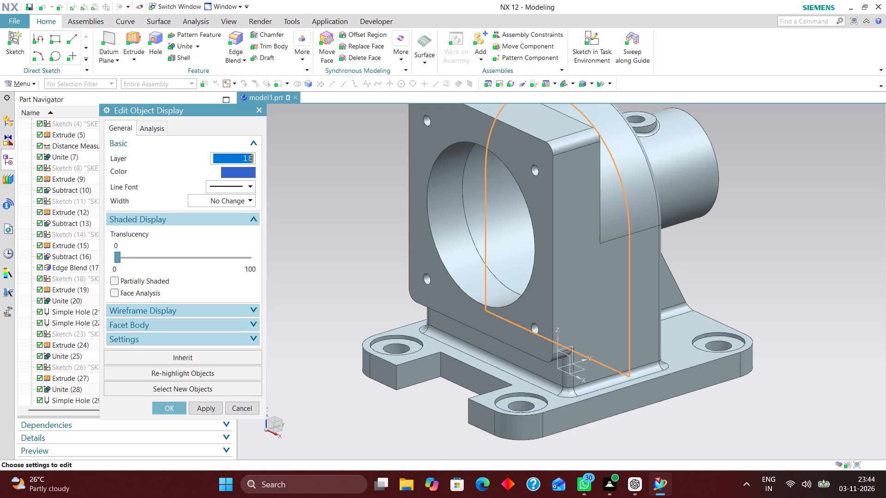
pyautogui.write('17')
pyautogui.press('Return')
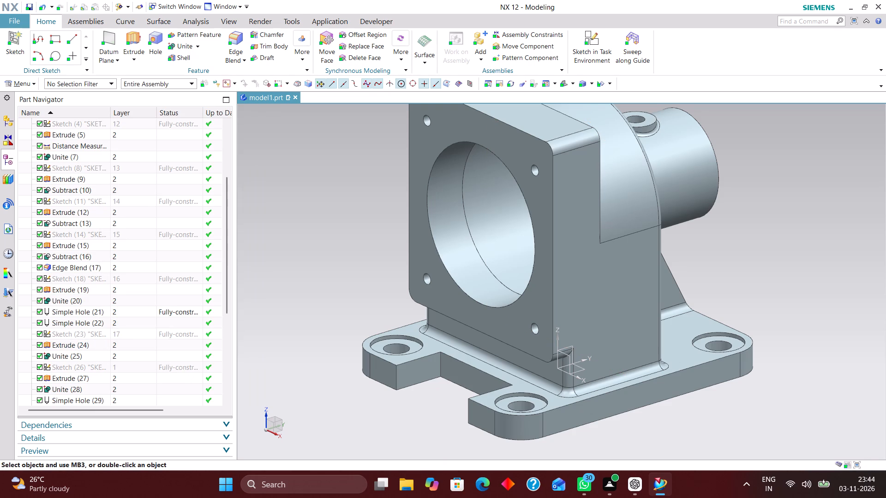
# Move Sketch (26), the circular profile of the cylindrical bearing boss, to layer 18.
pyautogui.scroll(-2, 130, 337)
pyautogui.click(123, 302)
pyautogui.hotkey('ctrl', 'j')
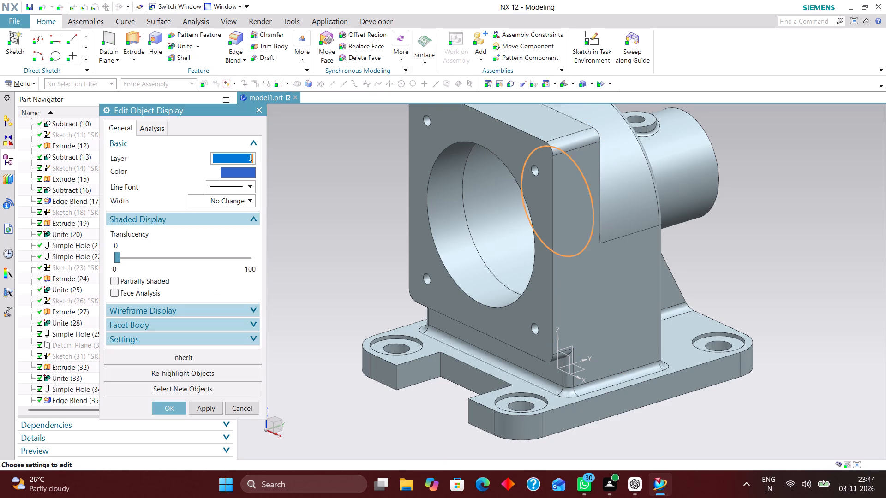
pyautogui.write('18')
pyautogui.press('Return')
# Move Sketch (31), the small circle for the raised boss on top of the cylinder, to layer 19.
pyautogui.scroll(-1, 158, 342)
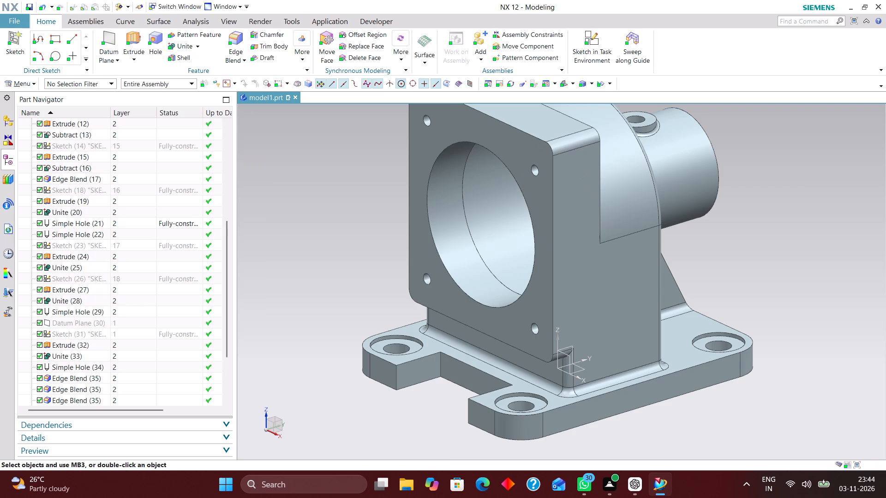
pyautogui.click(130, 308)
pyautogui.click(130, 322)
pyautogui.hotkey('ctrl', 'j')
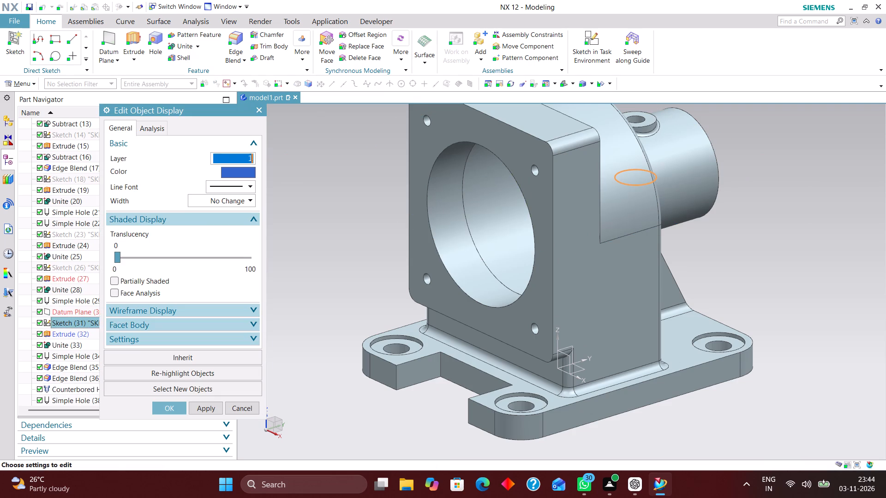
pyautogui.write('19')
pyautogui.press('Return')
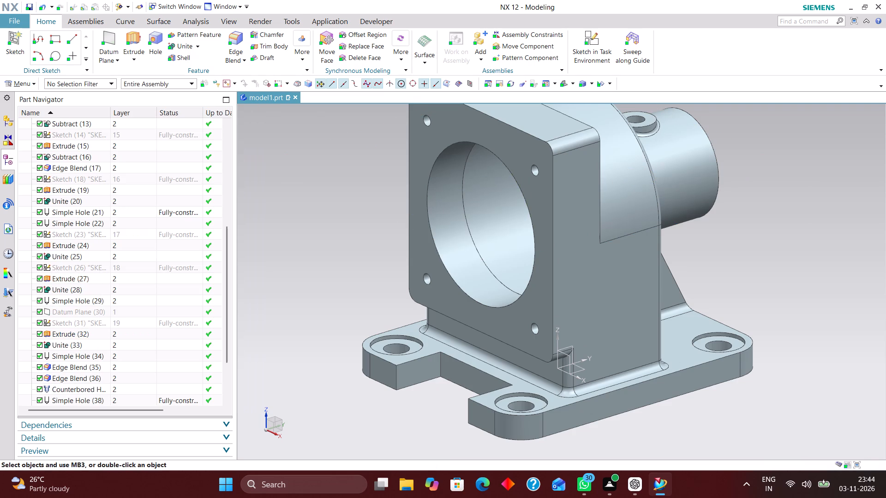
# Move Datum Plane (30), the horizontal plane through the bearing, to layer 161.
pyautogui.click(121, 310)
pyautogui.hotkey('ctrl', 'j')
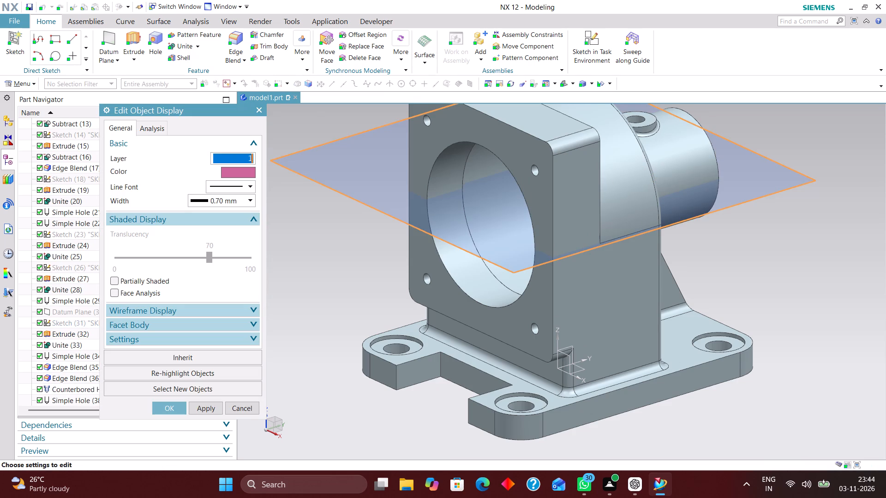
pyautogui.write('161')
pyautogui.press('Return')
# Move Sketch (40), the support rib profile, to layer 20.
pyautogui.scroll(-2, 127, 314)
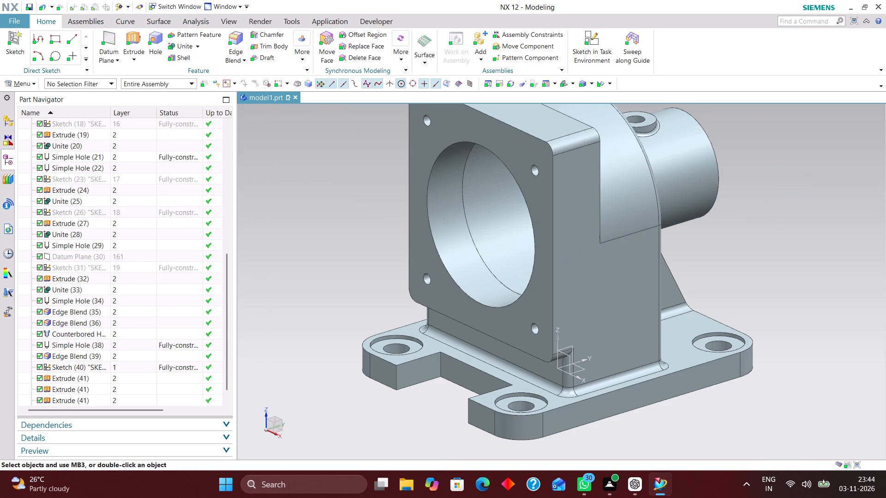
pyautogui.scroll(-2, 128, 320)
pyautogui.click(127, 363)
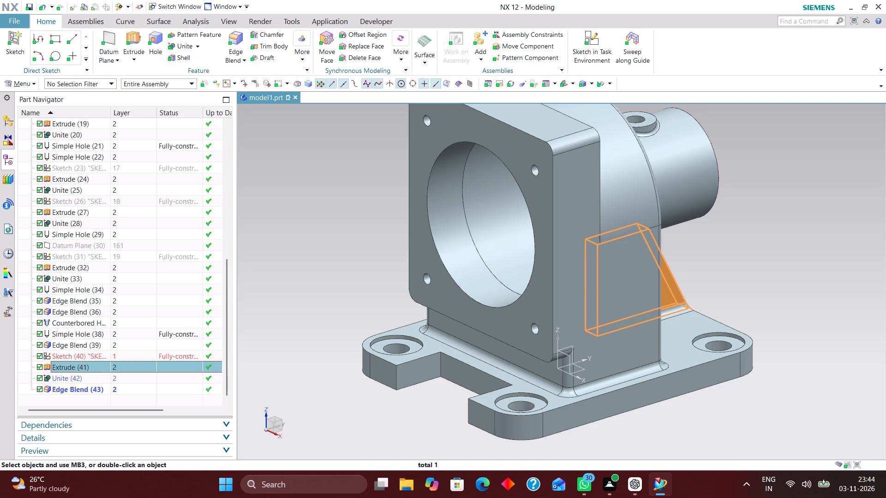
pyautogui.click(129, 356)
pyautogui.hotkey('ctrl', 'j')
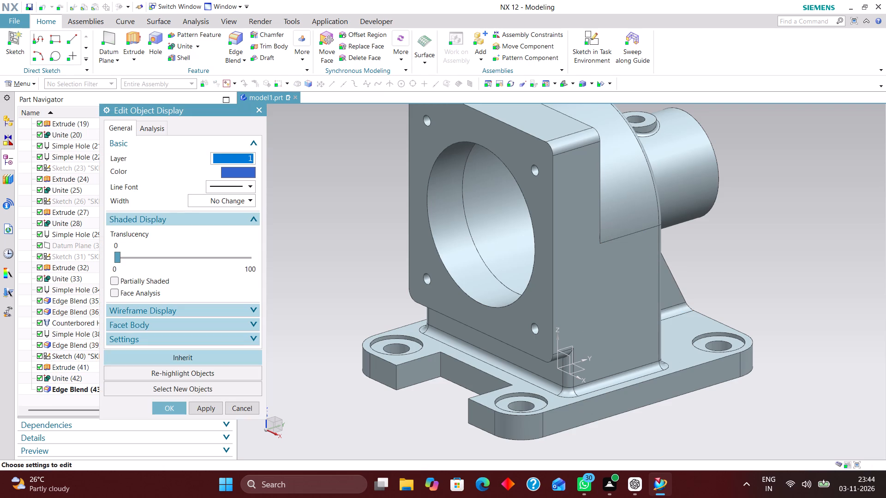
pyautogui.write('20')
pyautogui.press('Return')
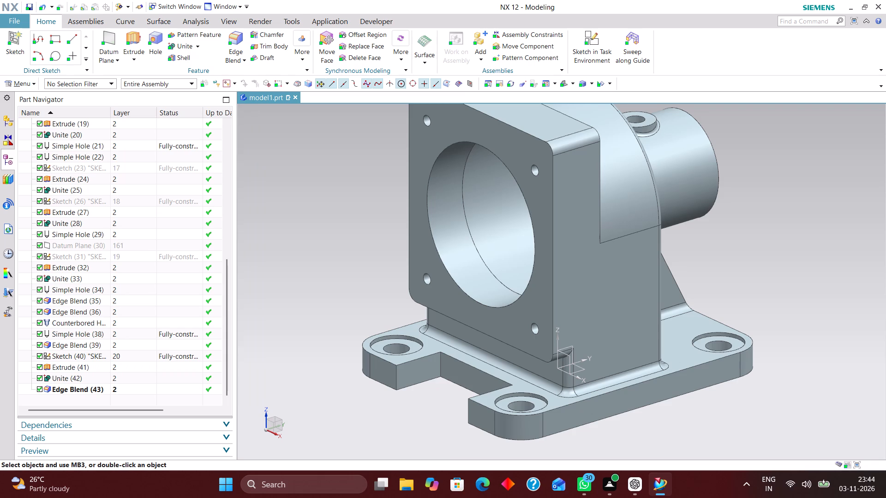
# Group Simple Holes (21), (22), (29), (34), (38) and the counterbored hole into a feature group named HOLES.
pyautogui.keyDown('ctrl'); pyautogui.click(80, 286); pyautogui.keyUp('ctrl')
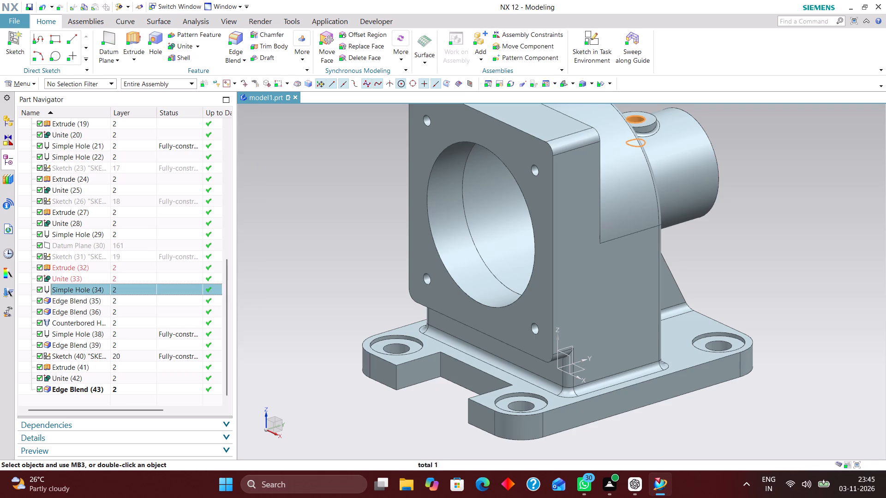
pyautogui.keyDown('ctrl'); pyautogui.click(82, 322); pyautogui.keyUp('ctrl')
pyautogui.keyDown('ctrl'); pyautogui.click(82, 332); pyautogui.keyUp('ctrl')
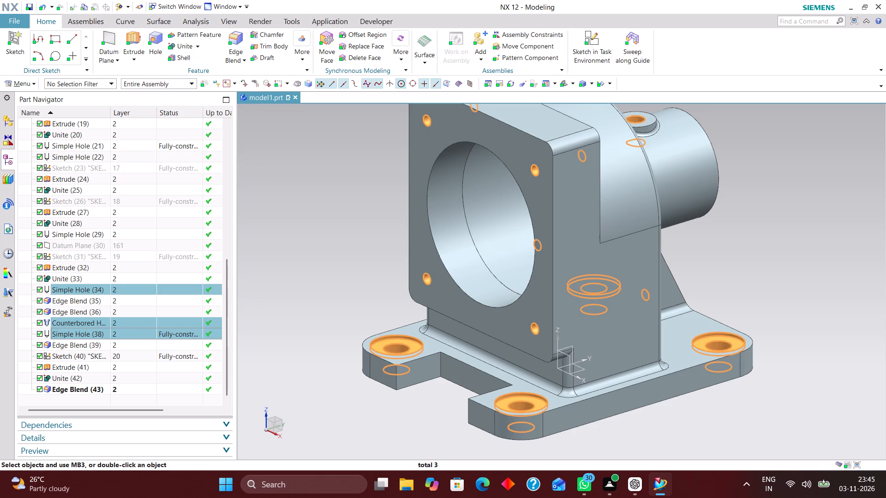
pyautogui.keyDown('ctrl'); pyautogui.click(81, 234); pyautogui.keyUp('ctrl')
pyautogui.keyDown('ctrl'); pyautogui.scroll(2, 78, 207); pyautogui.keyUp('ctrl')
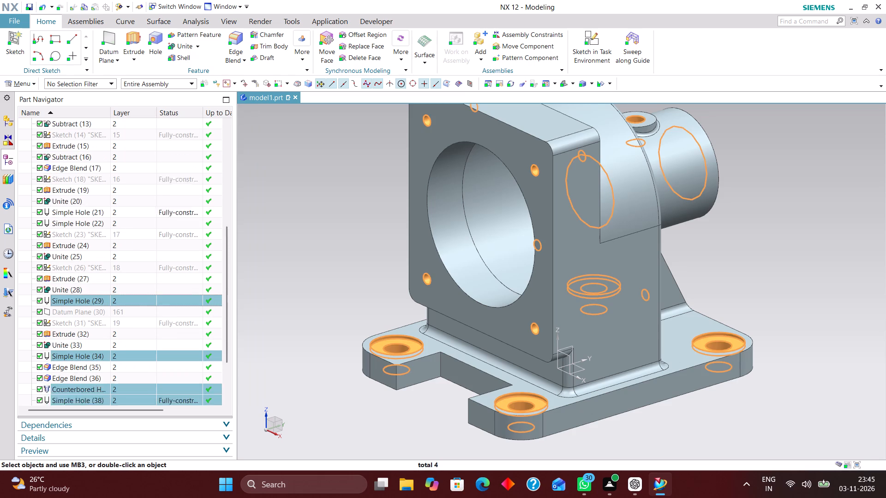
pyautogui.keyDown('ctrl'); pyautogui.scroll(1, 78, 207); pyautogui.keyUp('ctrl')
pyautogui.keyDown('ctrl'); pyautogui.click(79, 243); pyautogui.keyUp('ctrl')
pyautogui.keyDown('ctrl'); pyautogui.click(81, 255); pyautogui.keyUp('ctrl')
pyautogui.keyDown('ctrl'); pyautogui.scroll(3, 78, 236); pyautogui.keyUp('ctrl')
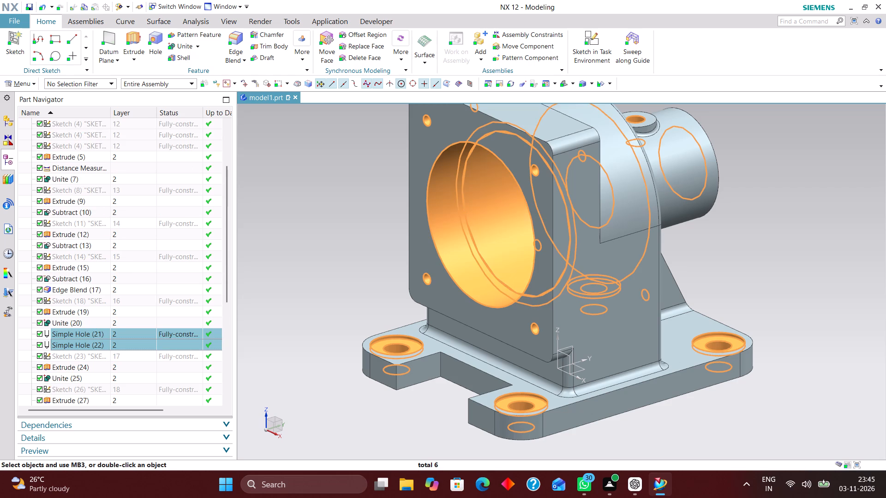
pyautogui.keyDown('ctrl'); pyautogui.scroll(4, 84, 289); pyautogui.keyUp('ctrl')
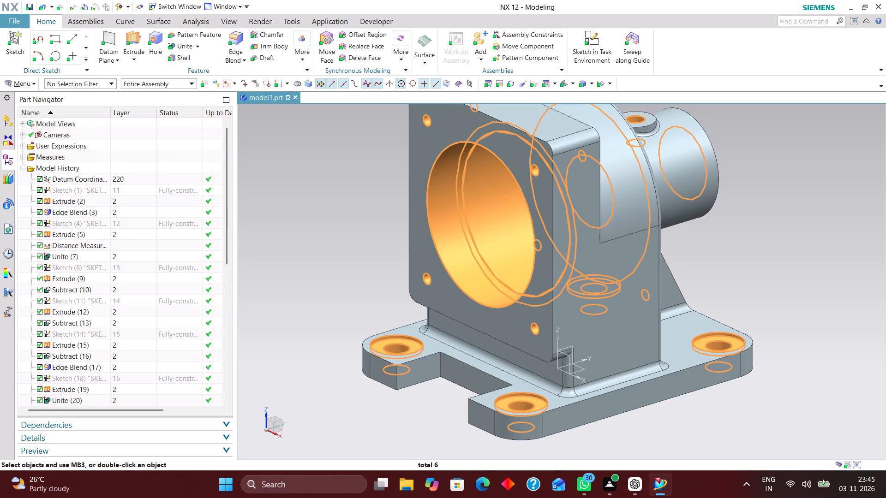
pyautogui.keyDown('ctrl'); pyautogui.scroll(-14, 79, 246); pyautogui.keyUp('ctrl')
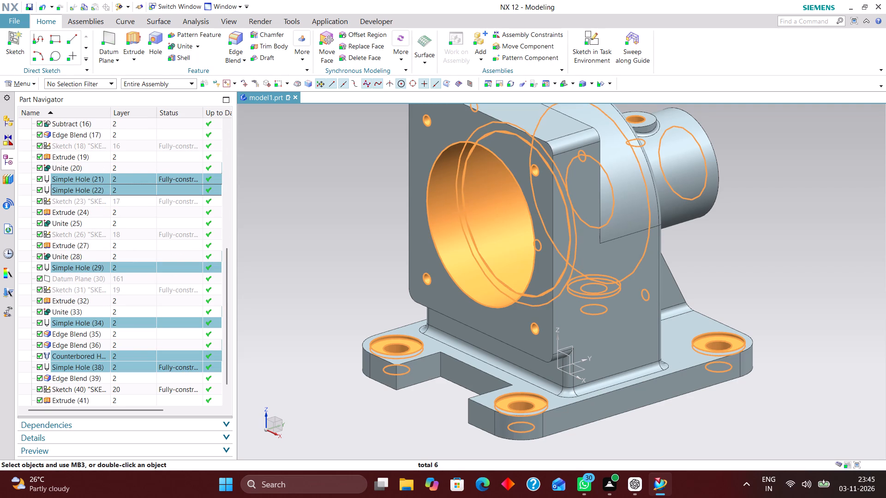
pyautogui.rightClick(121, 333)
pyautogui.click(163, 226)
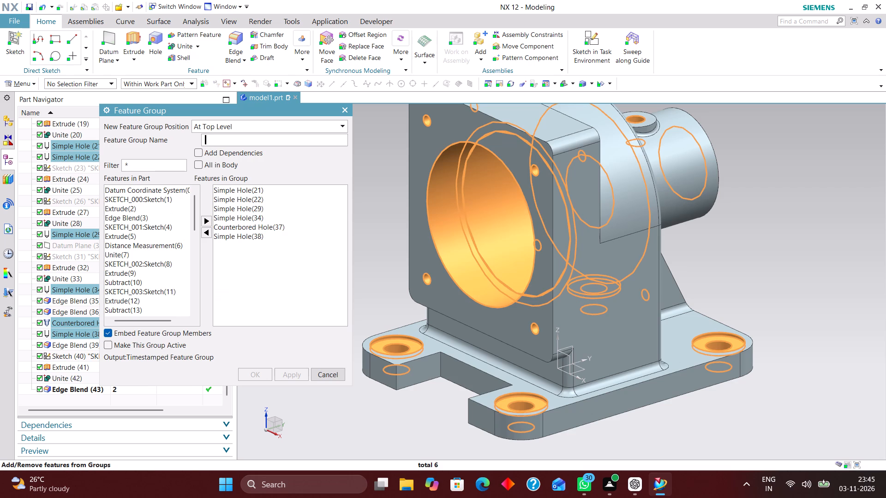
pyautogui.write('HOLES')
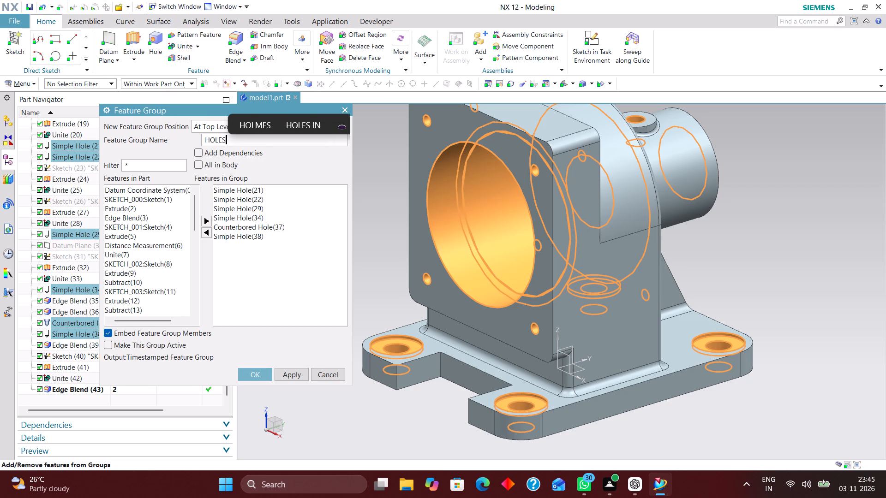
pyautogui.click(256, 373)
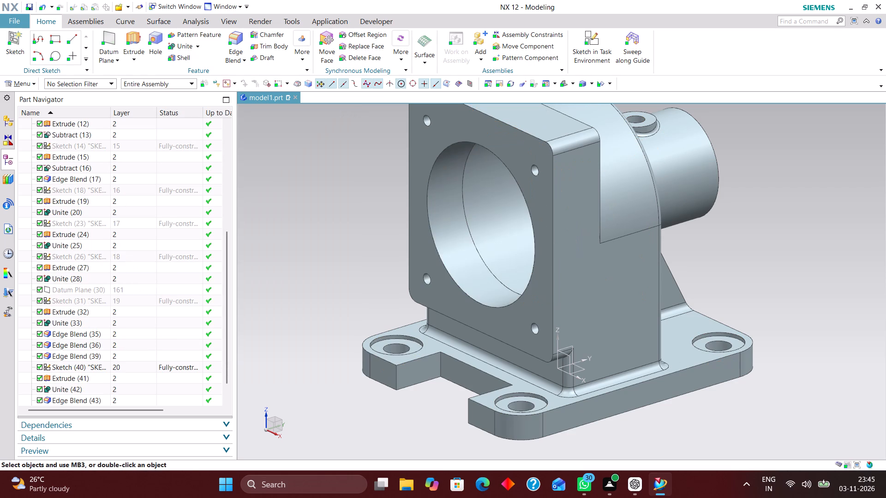
# Edit the four 6 mm flange corner holes to a Value depth limit of 25 mm with a 0° tip angle.
pyautogui.moveTo(313, 264); pyautogui.dragTo(332, 255, button='middle')
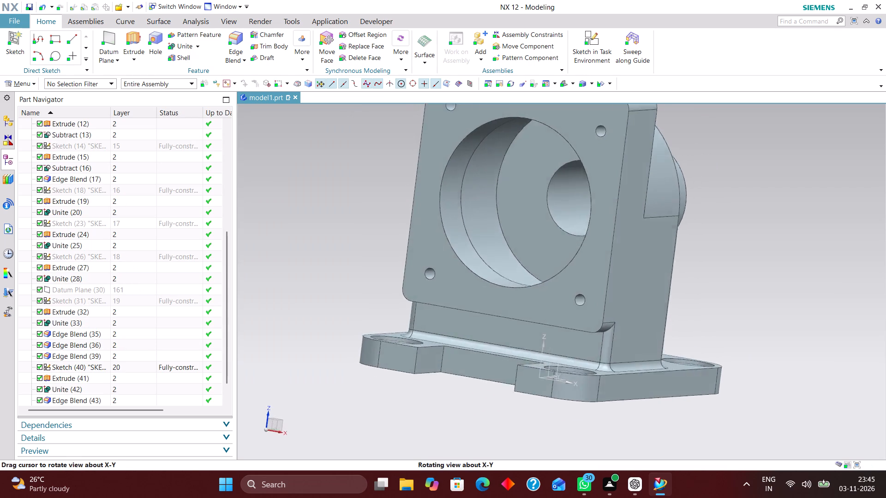
pyautogui.moveTo(332, 255); pyautogui.dragTo(283, 272, button='middle')
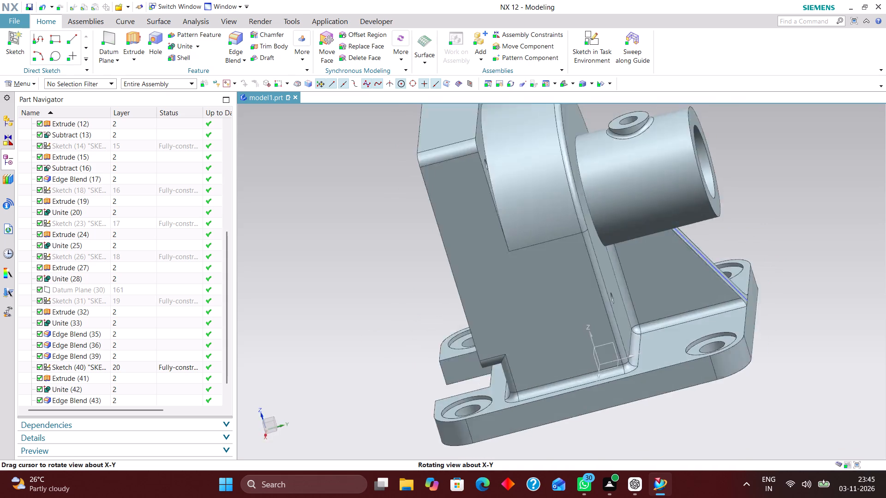
pyautogui.moveTo(283, 272); pyautogui.dragTo(358, 291, button='middle')
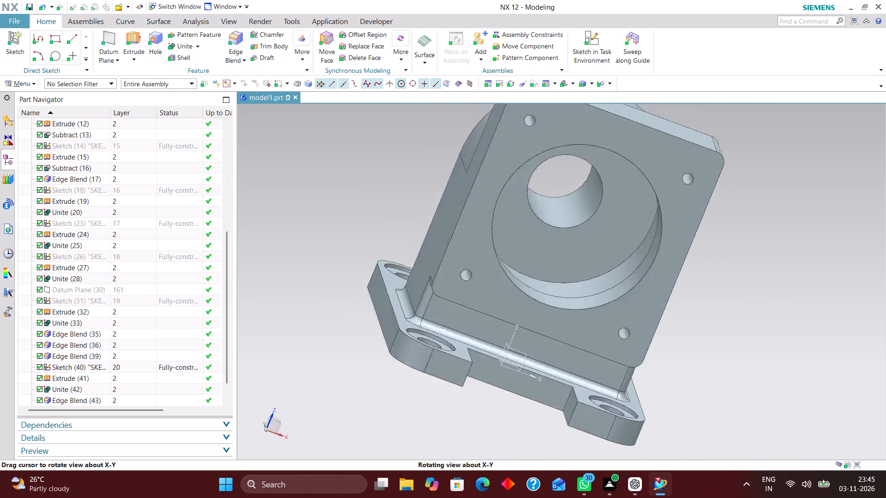
pyautogui.moveTo(358, 291); pyautogui.dragTo(317, 296, button='middle')
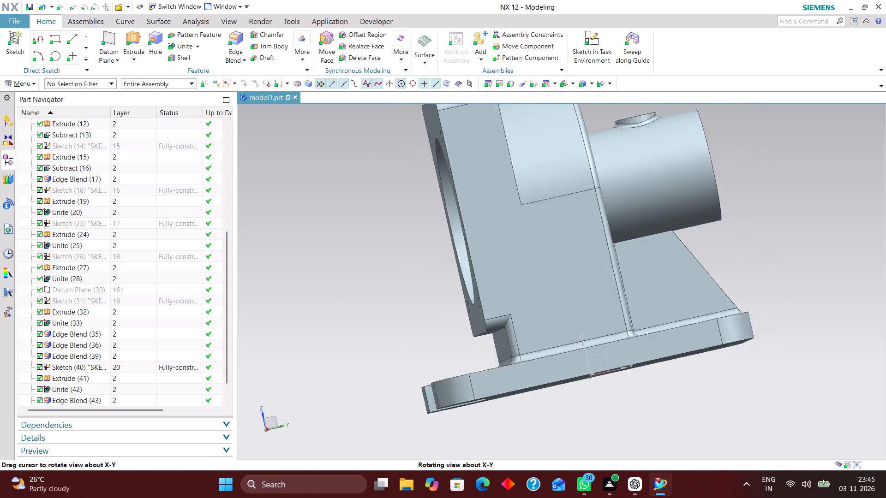
pyautogui.moveTo(317, 296); pyautogui.dragTo(341, 300, button='middle')
pyautogui.scroll(1, 529, 133)
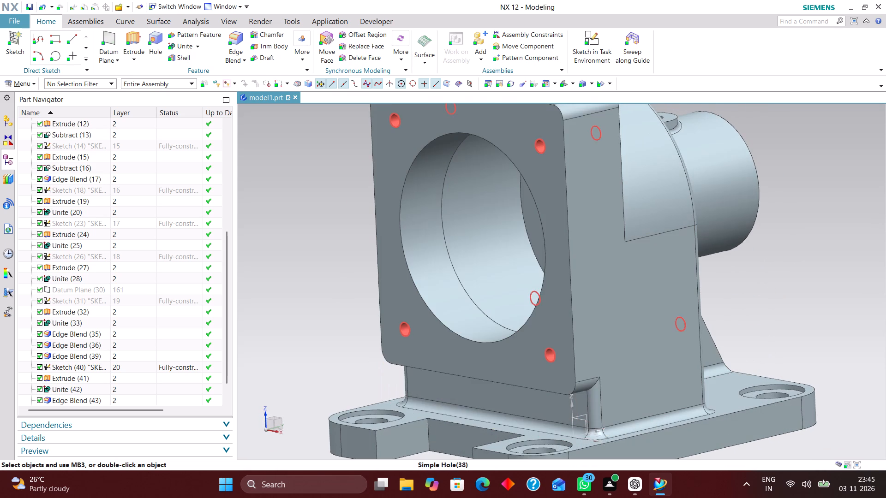
pyautogui.doubleClick(540, 147)
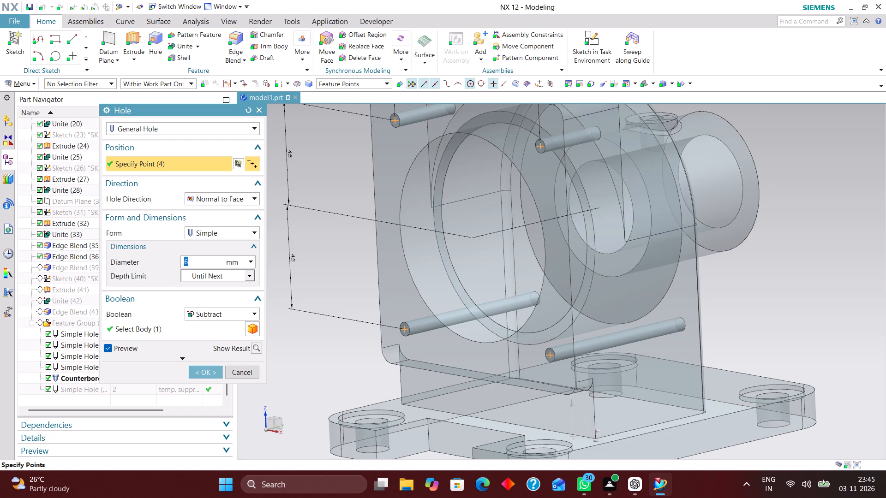
pyautogui.click(209, 276)
pyautogui.click(209, 287)
pyautogui.scroll(1, 471, 262)
pyautogui.moveTo(471, 262); pyautogui.dragTo(440, 263, button='middle')
pyautogui.scroll(-3, 431, 263)
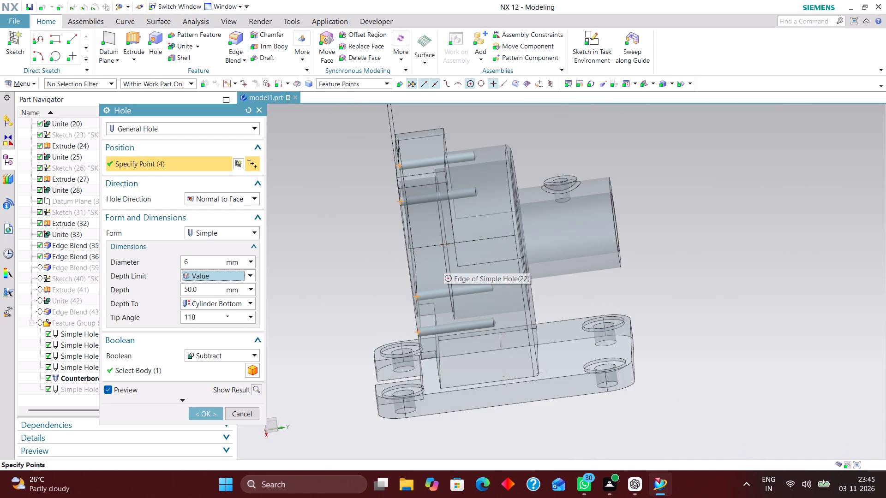
pyautogui.moveTo(202, 288); pyautogui.dragTo(155, 289)
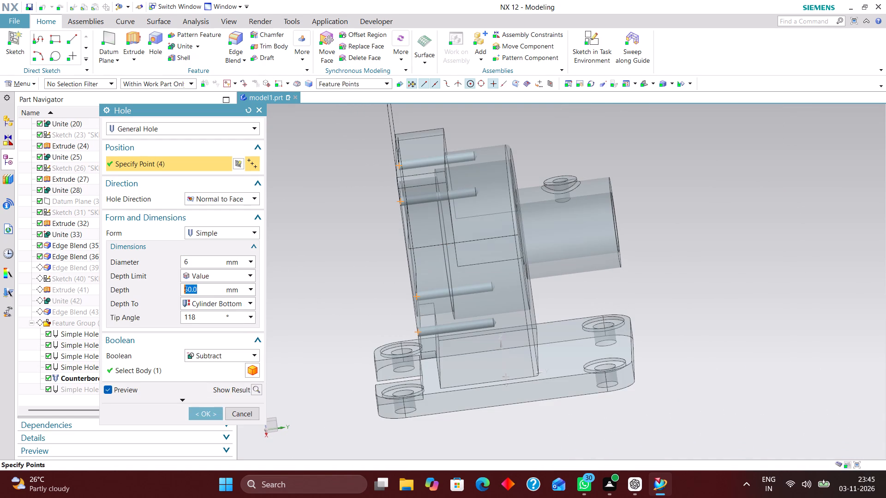
pyautogui.write('25')
pyautogui.press('Return')
pyautogui.moveTo(199, 320); pyautogui.dragTo(171, 320)
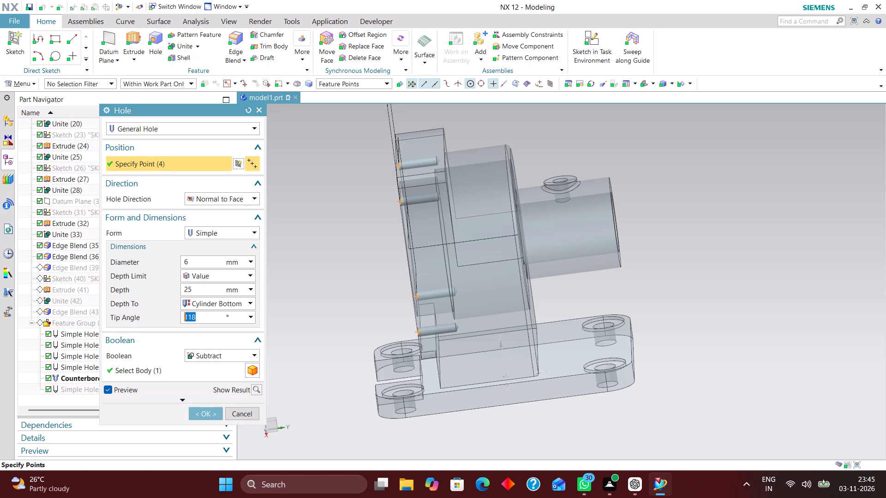
pyautogui.press('0')
pyautogui.press('Return')
pyautogui.click(210, 411)
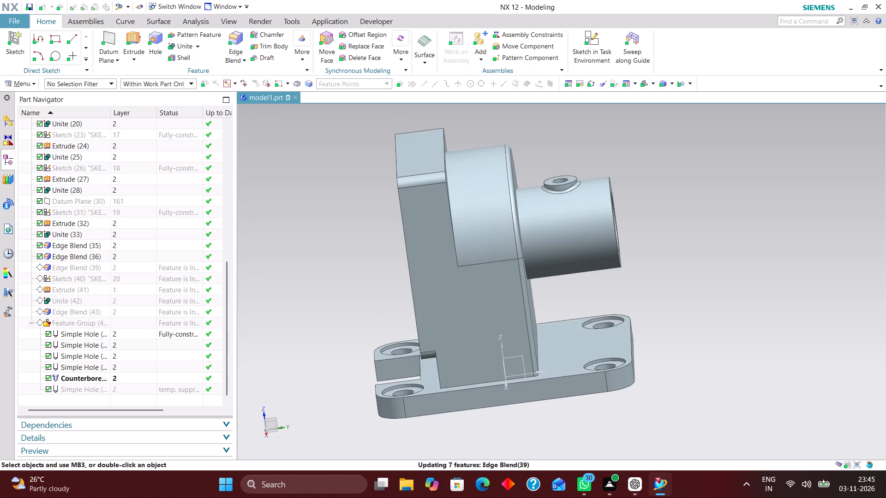
# Inspect the bracket from the front, side and rear, ending in a trimetric view.
pyautogui.moveTo(376, 302); pyautogui.dragTo(345, 309, button='middle')
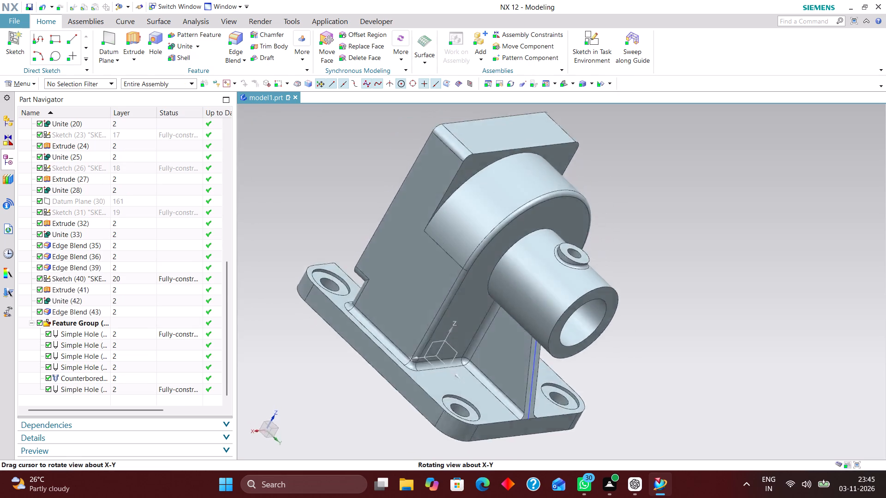
pyautogui.moveTo(345, 309); pyautogui.dragTo(294, 293, button='middle')
pyautogui.moveTo(464, 344); pyautogui.dragTo(465, 398, button='right')
pyautogui.moveTo(472, 415); pyautogui.dragTo(475, 409, button='middle')
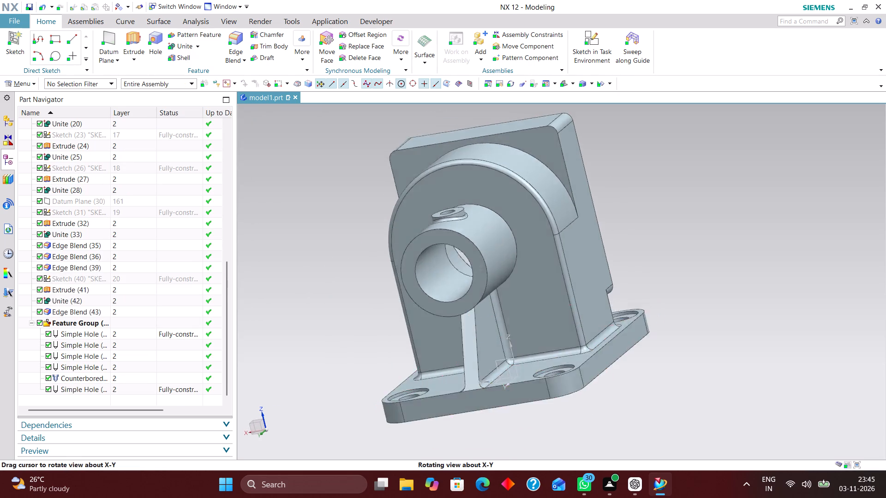
pyautogui.moveTo(475, 409); pyautogui.dragTo(538, 434, button='middle')
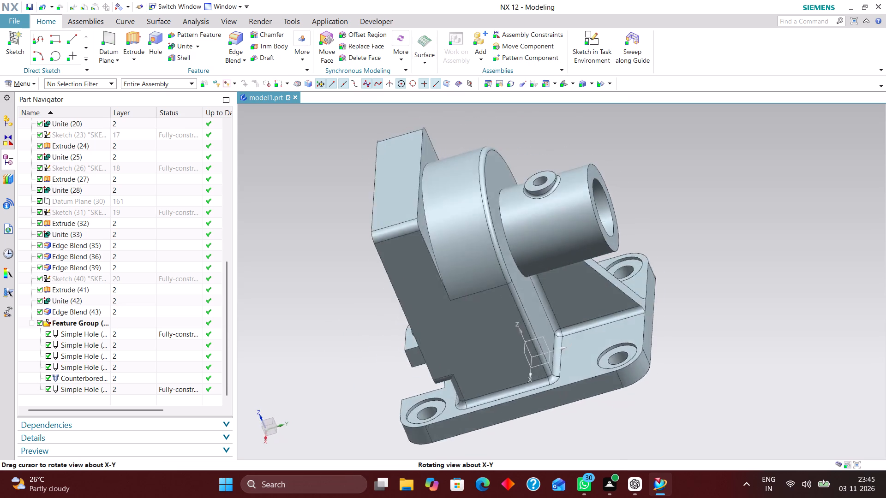
pyautogui.moveTo(538, 434); pyautogui.dragTo(501, 398, button='middle')
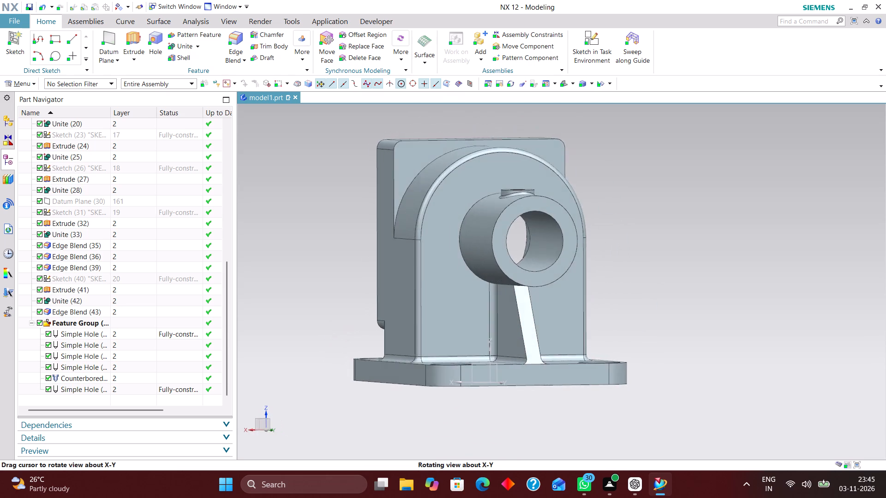
pyautogui.moveTo(501, 398); pyautogui.dragTo(567, 417, button='middle')
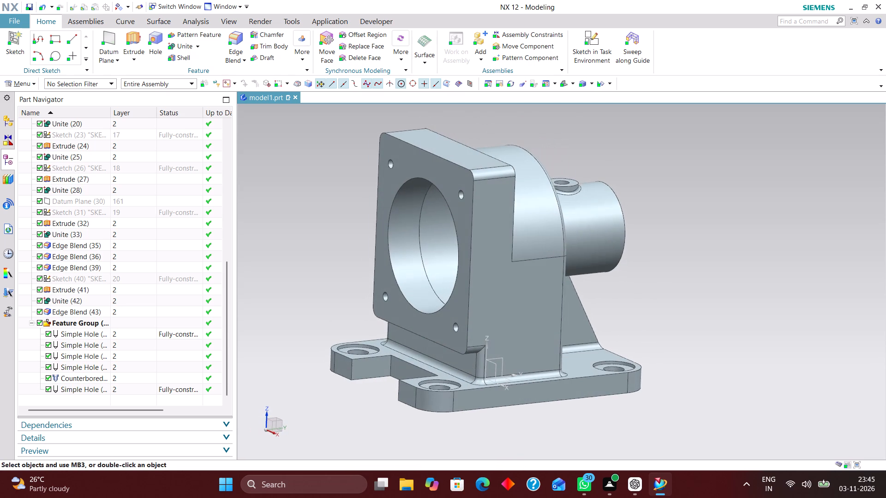
pyautogui.click(563, 81)
pyautogui.scroll(-5, 138, 277)
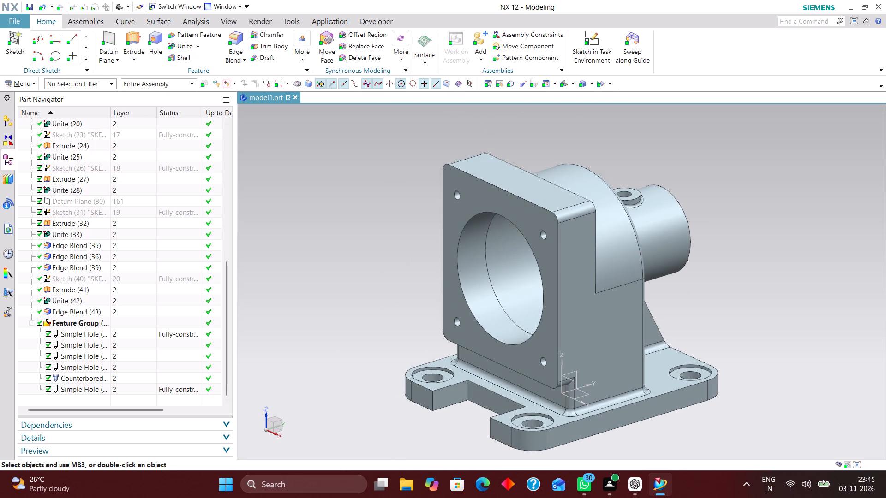
# Collapse the holes feature group and review the model history and its layer assignments.
pyautogui.click(33, 321)
pyautogui.scroll(-4, 86, 322)
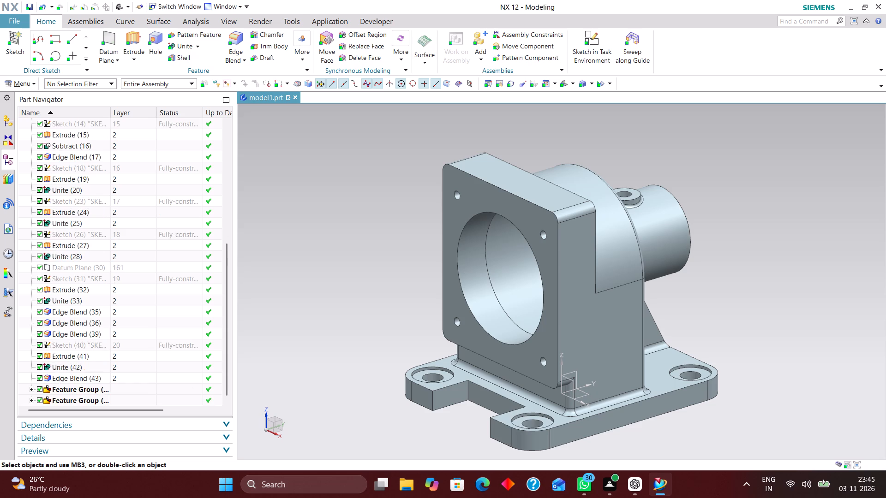
pyautogui.scroll(-1, 88, 329)
pyautogui.scroll(11, 86, 324)
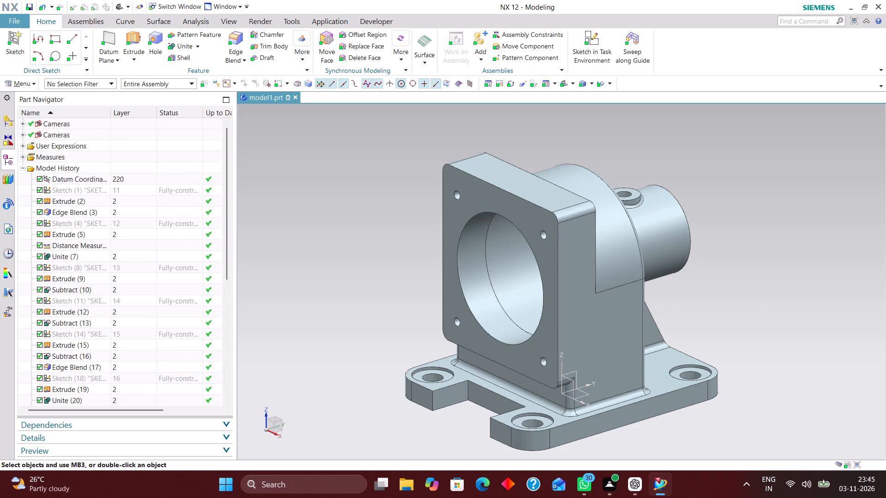
pyautogui.scroll(-9, 96, 232)
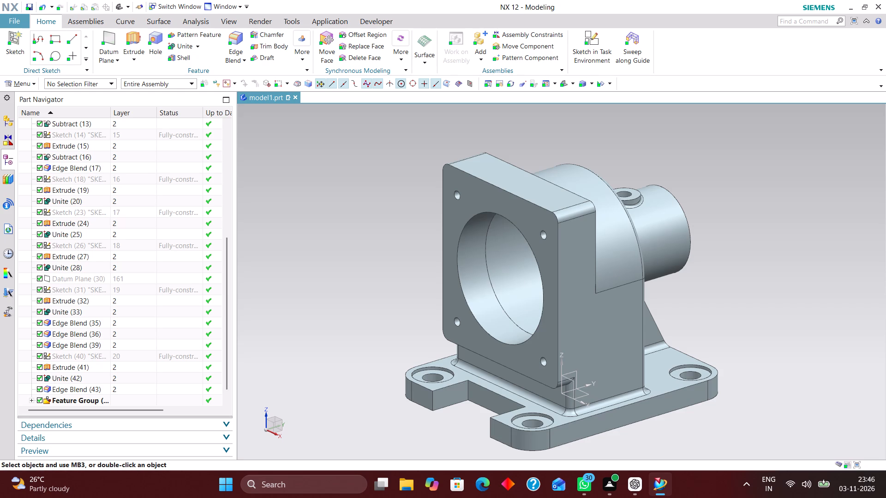
pyautogui.scroll(6, 108, 308)
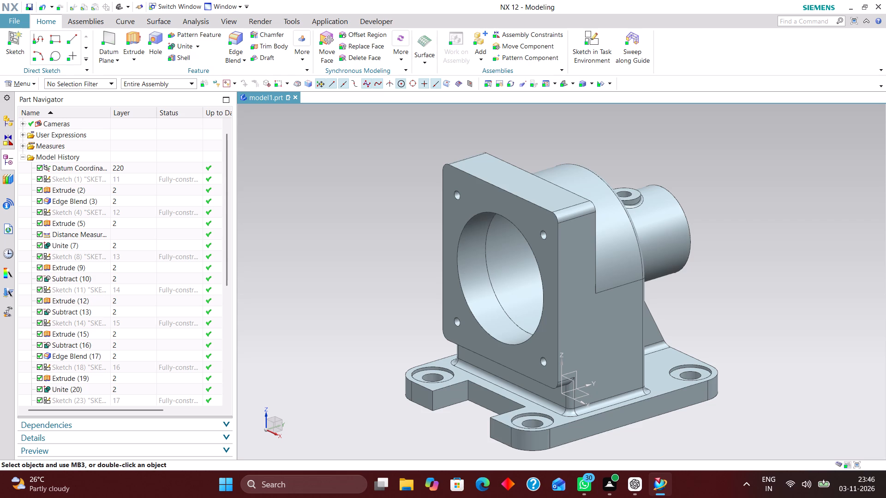
# Chamfer the front circular edge of the large flange bore with a 2 mm distance at 45°.
pyautogui.click(278, 31)
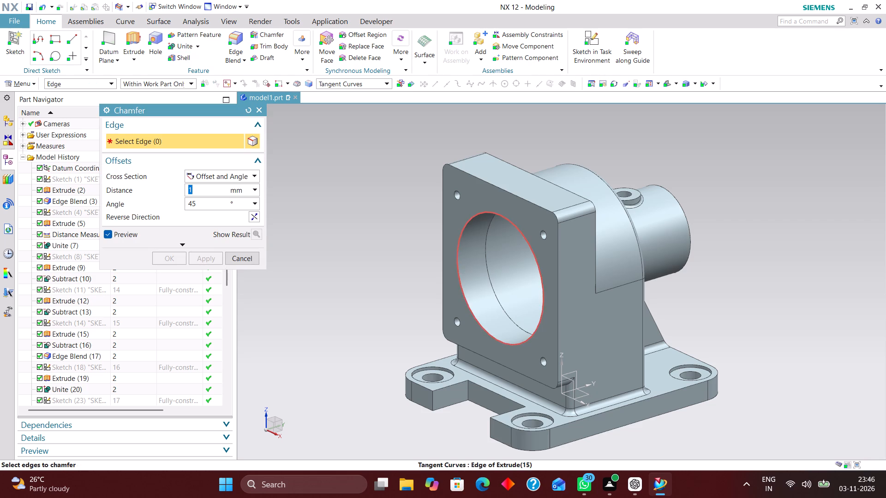
pyautogui.click(461, 279)
pyautogui.scroll(5, 470, 303)
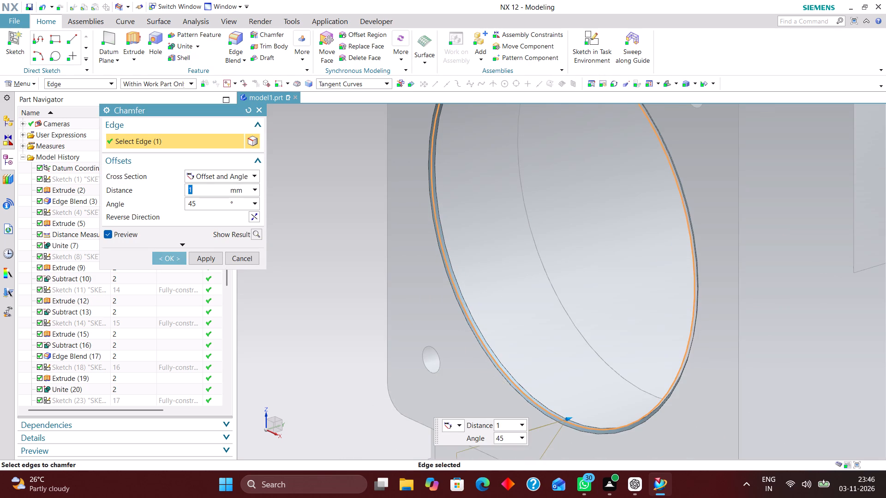
pyautogui.press('2')
pyautogui.press('Return')
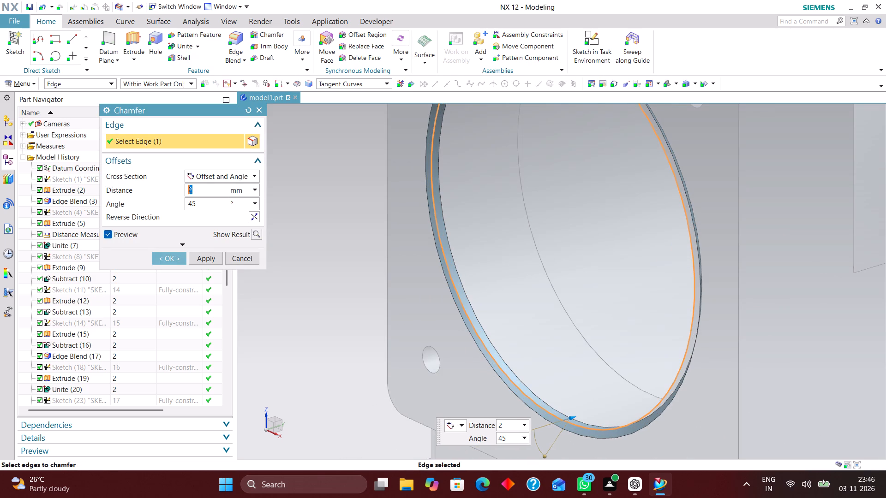
pyautogui.click(170, 259)
# Inspect the chamfered bore opening and the bracket from several angles, ending in a trimetric view.
pyautogui.scroll(-5, 363, 262)
pyautogui.moveTo(614, 261); pyautogui.dragTo(599, 260, button='middle')
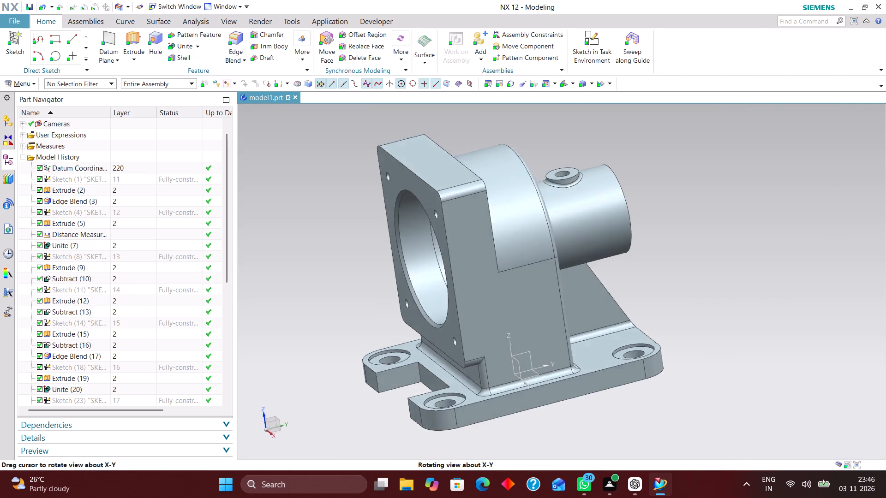
pyautogui.moveTo(599, 260); pyautogui.dragTo(617, 239, button='middle')
pyautogui.scroll(1, 647, 218)
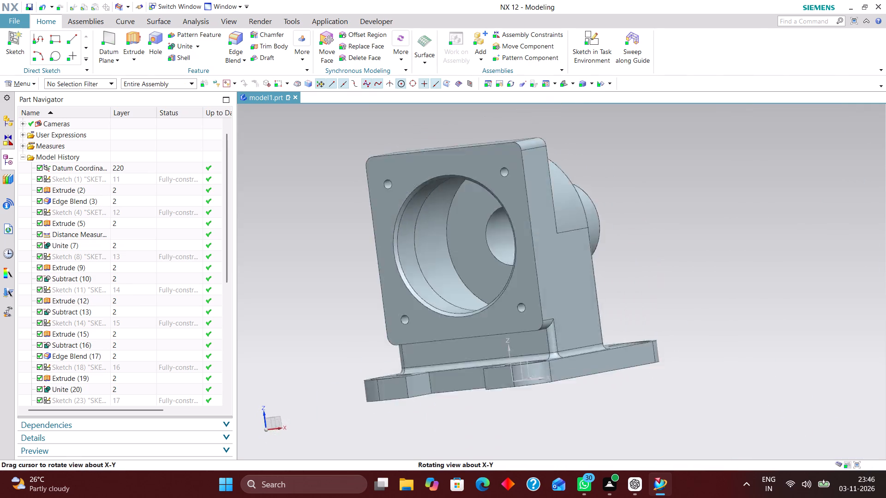
pyautogui.moveTo(617, 239); pyautogui.dragTo(622, 242, button='middle')
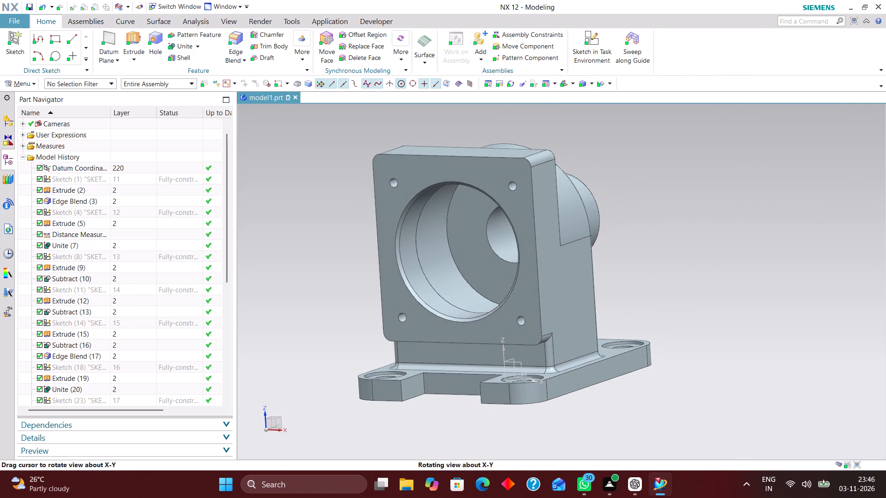
pyautogui.moveTo(622, 242); pyautogui.dragTo(604, 272, button='middle')
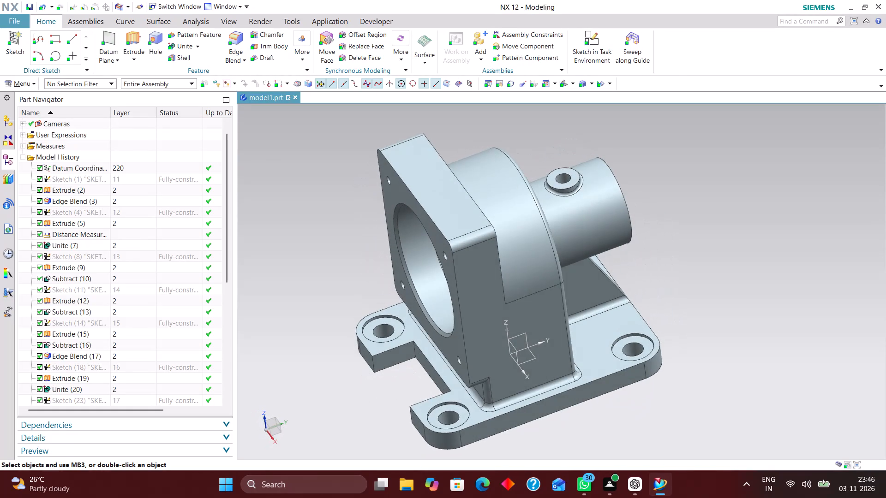
pyautogui.click(562, 83)
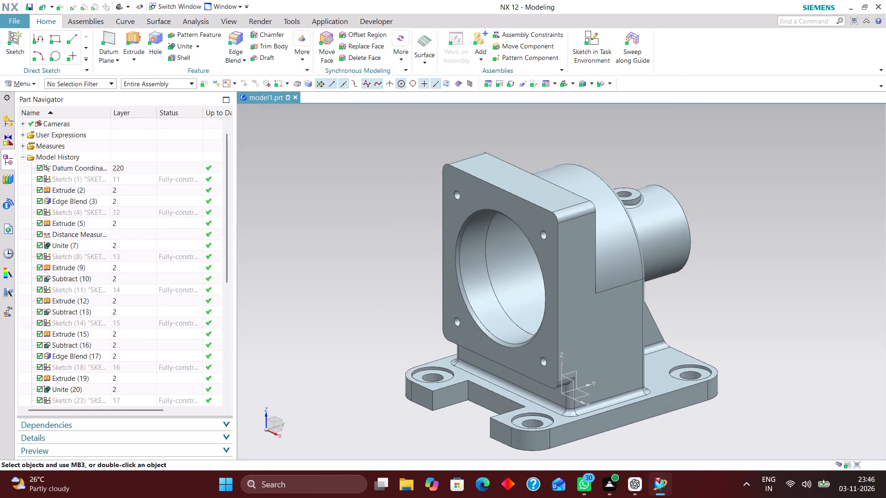
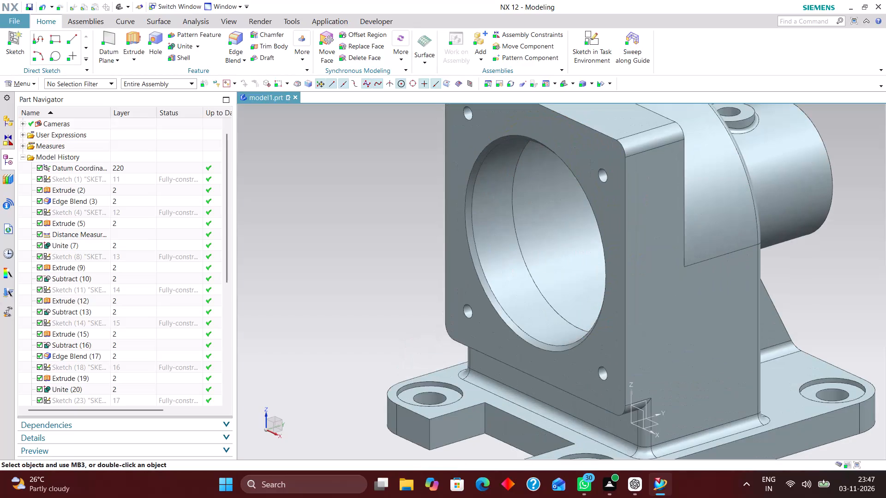
# Inspect the chamfered flange bore in the trimetric view and review the model history down to its last feature.
pyautogui.scroll(-3, 510, 292)
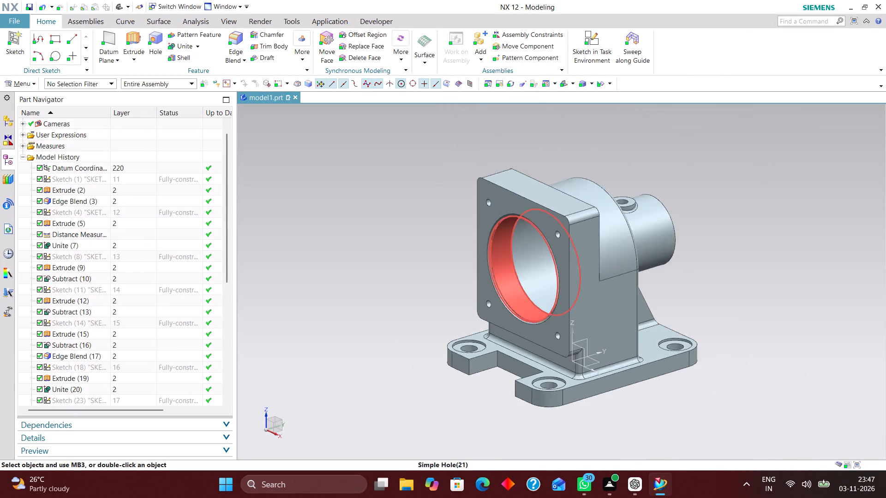
pyautogui.scroll(4, 503, 294)
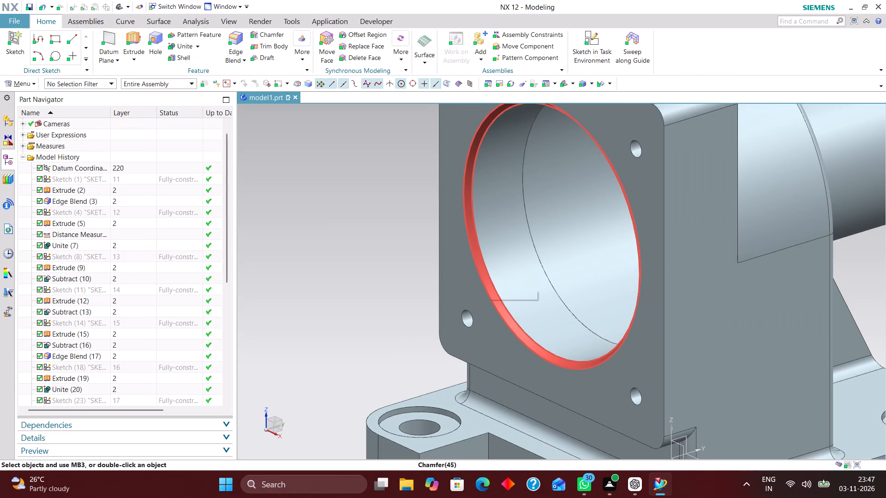
pyautogui.scroll(3, 493, 267)
pyautogui.click(564, 82)
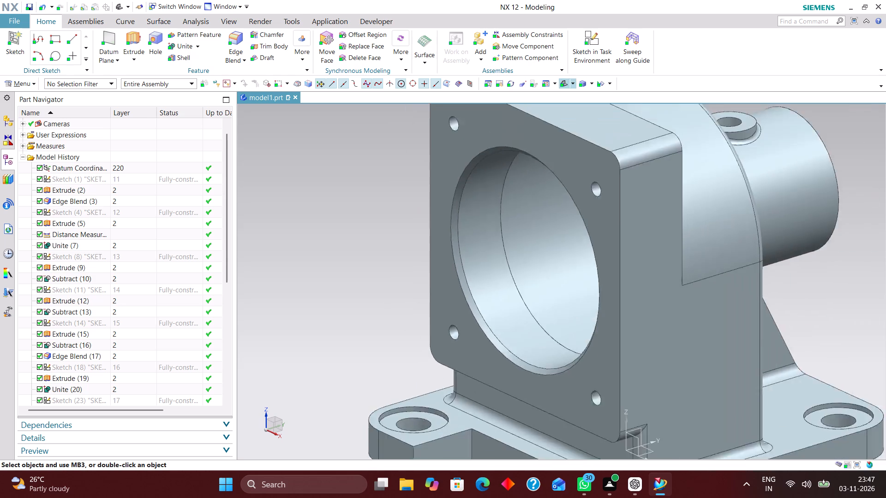
pyautogui.scroll(3, 510, 276)
pyautogui.scroll(-2, 525, 274)
pyautogui.scroll(-2, 151, 319)
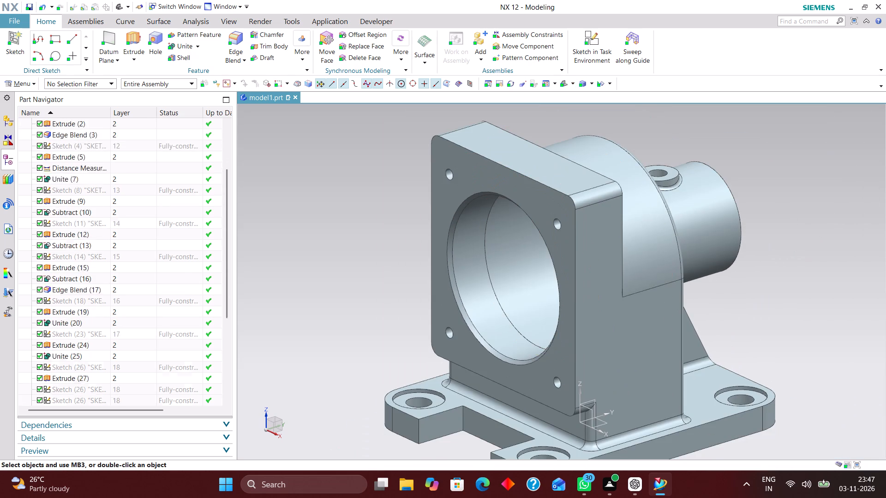
pyautogui.scroll(-9, 151, 321)
pyautogui.scroll(3, 156, 310)
pyautogui.scroll(-4, 156, 310)
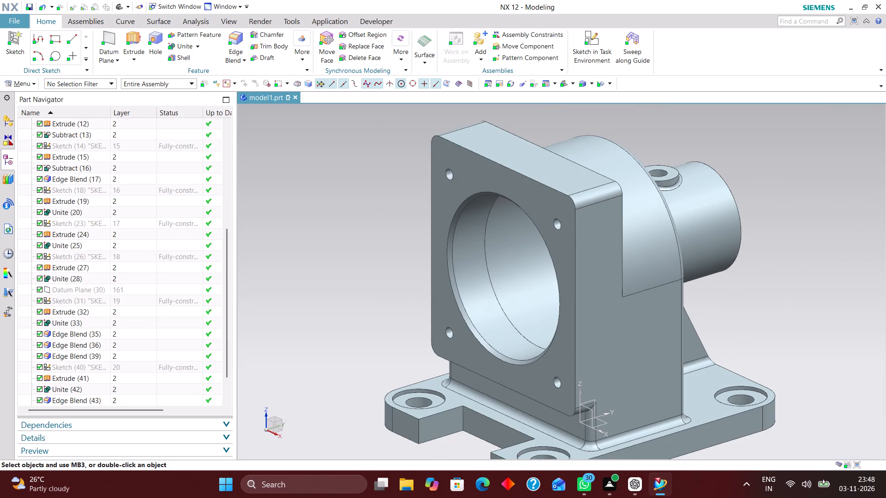
pyautogui.scroll(-2, 155, 310)
pyautogui.scroll(3, 444, 396)
pyautogui.scroll(-4, 433, 361)
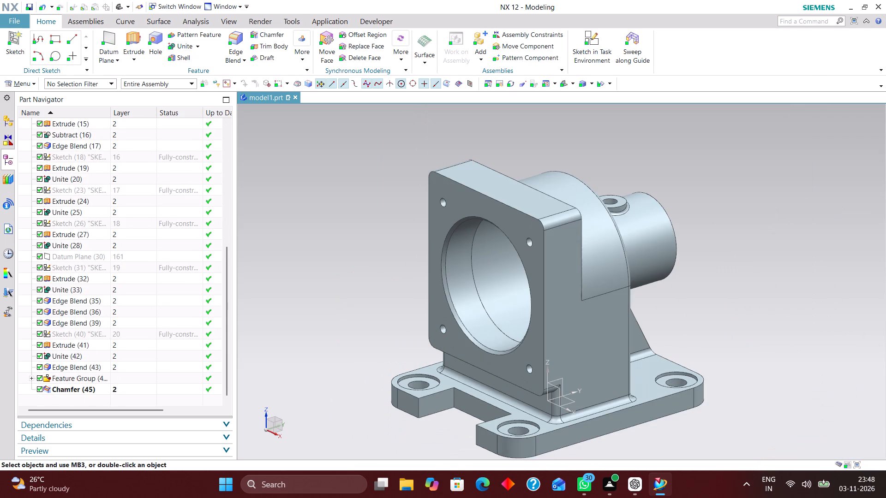
# Inspect the bracket's rear boss, side profile and flange front from several angles.
pyautogui.moveTo(634, 335); pyautogui.dragTo(565, 371, button='middle')
pyautogui.scroll(1, 564, 347)
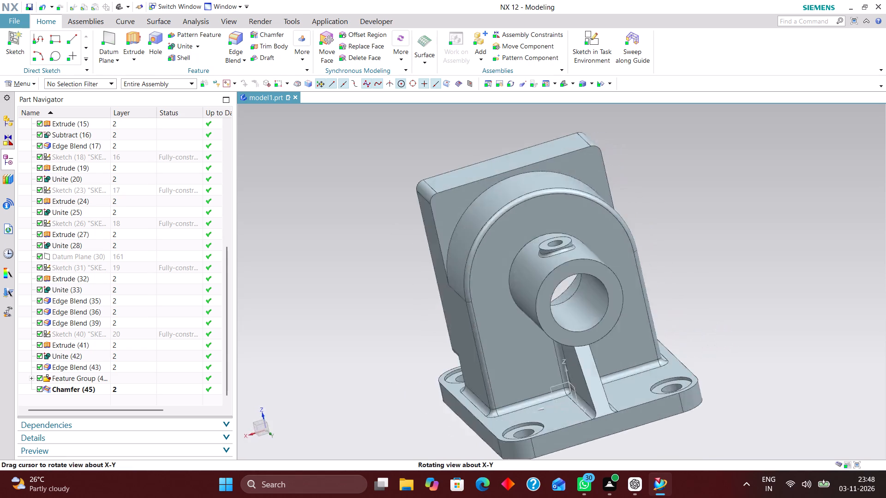
pyautogui.moveTo(565, 371); pyautogui.dragTo(595, 368, button='middle')
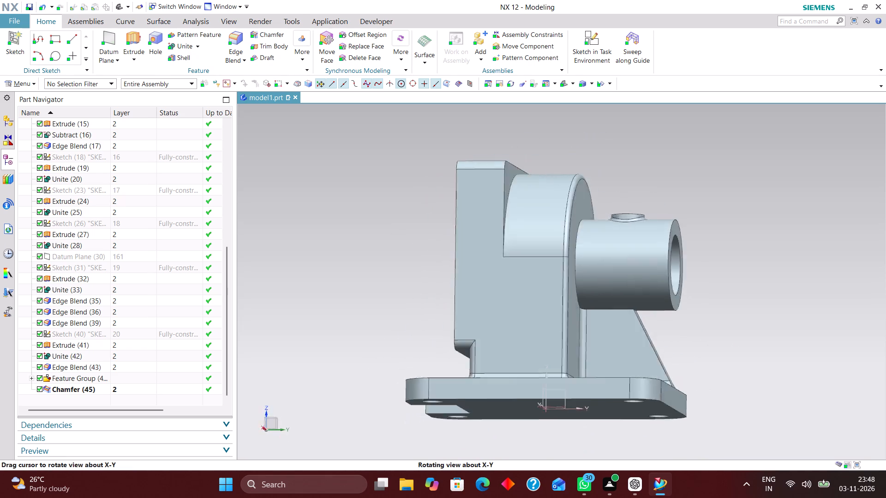
pyautogui.moveTo(595, 368); pyautogui.dragTo(617, 394, button='middle')
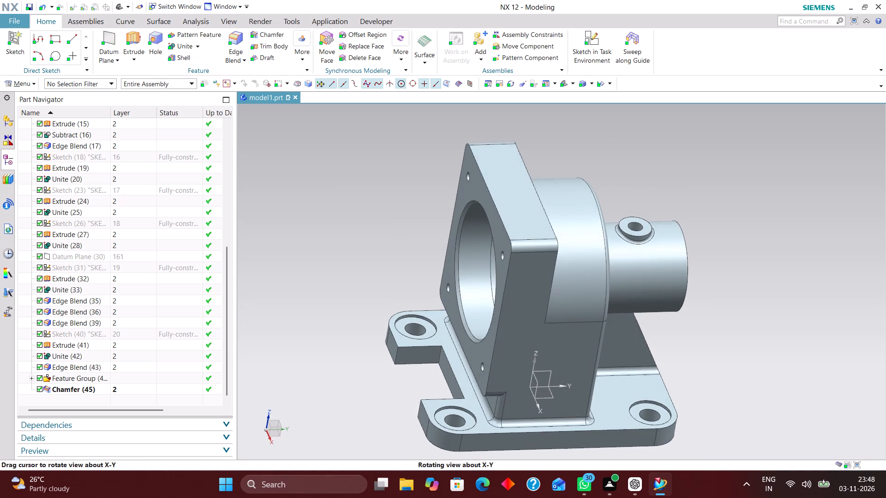
pyautogui.moveTo(617, 394); pyautogui.dragTo(617, 396, button='middle')
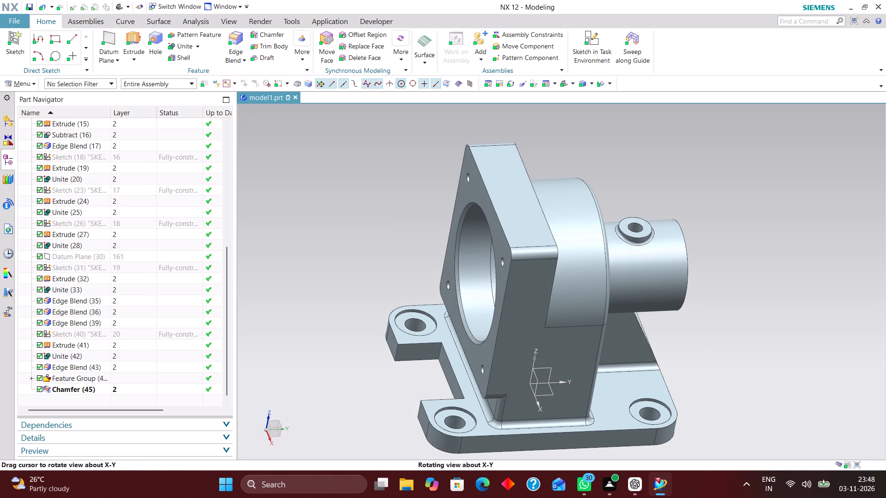
pyautogui.moveTo(617, 396); pyautogui.dragTo(617, 397, button='middle')
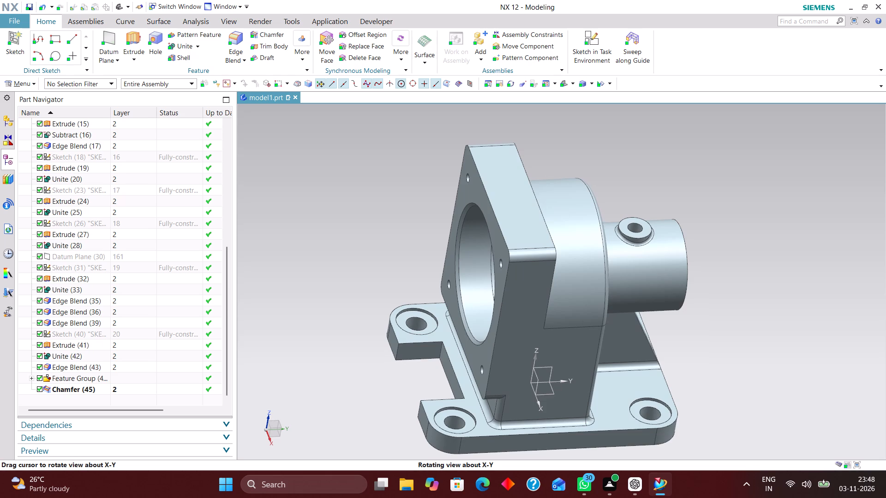
pyautogui.moveTo(617, 397); pyautogui.dragTo(614, 397, button='middle')
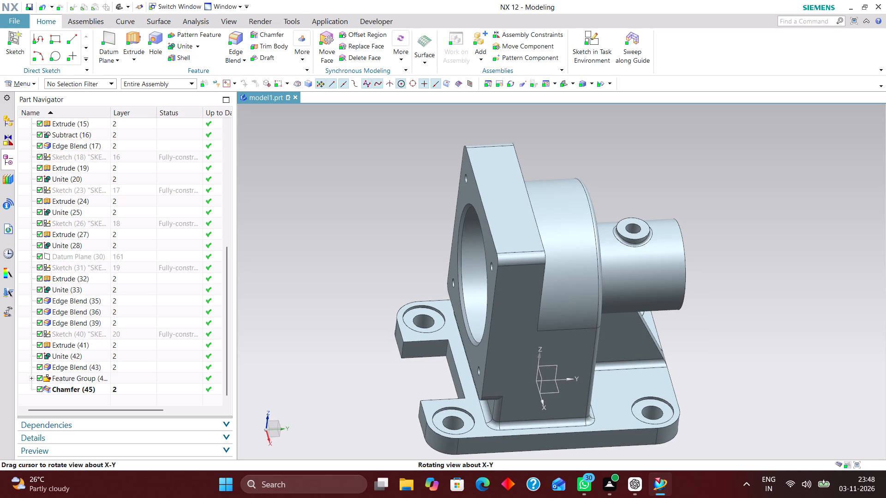
pyautogui.moveTo(614, 397); pyautogui.dragTo(644, 362, button='middle')
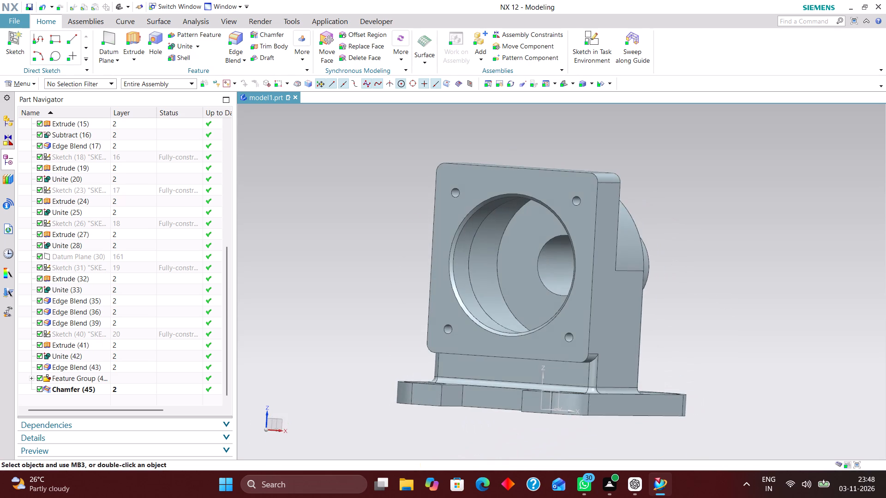
# Edit the flange bore chamfer to also include the bore edge on the rear boss's end face, at 2 mm and 45°.
pyautogui.scroll(1, 579, 254)
pyautogui.moveTo(589, 259); pyautogui.dragTo(621, 267, button='middle')
pyautogui.scroll(1, 622, 267)
pyautogui.doubleClick(661, 267)
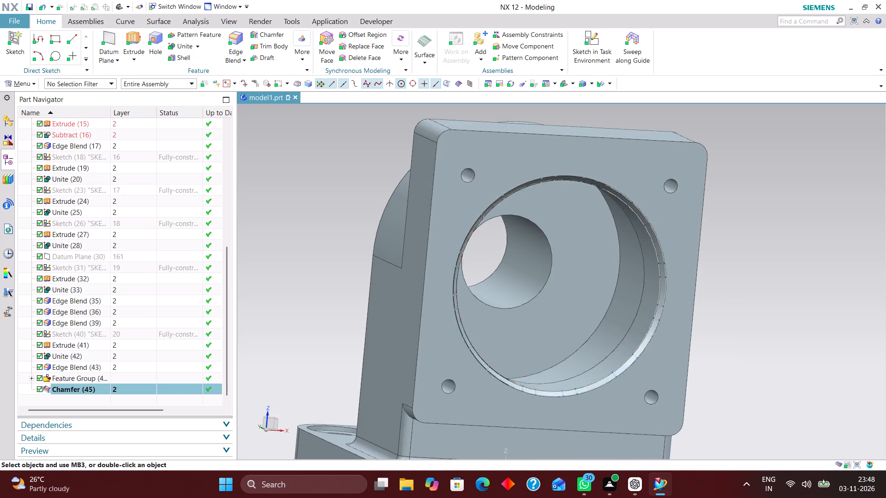
pyautogui.moveTo(737, 274); pyautogui.dragTo(606, 298, button='middle')
pyautogui.scroll(3, 640, 258)
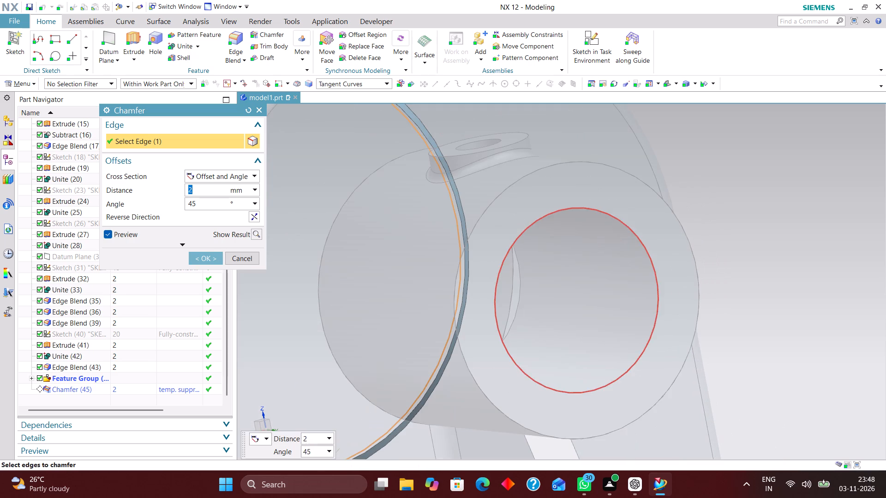
pyautogui.click(648, 253)
pyautogui.scroll(-1, 418, 244)
pyautogui.click(210, 256)
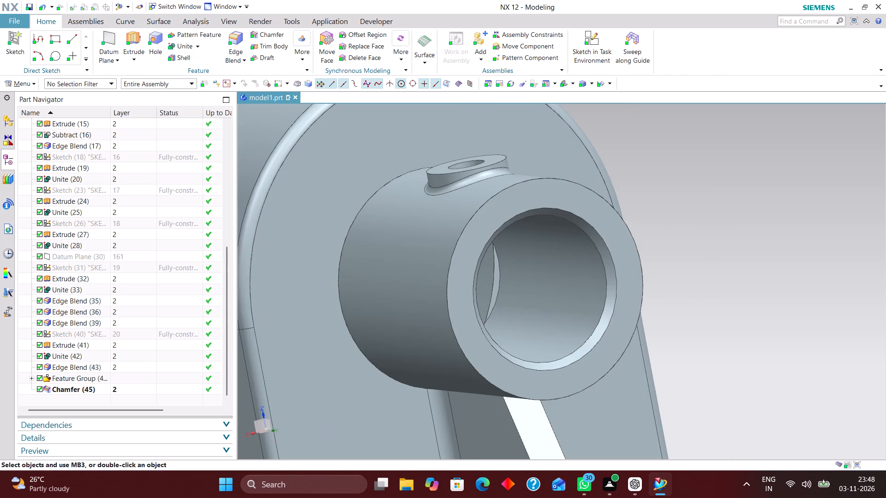
# Blend the outer circular edge of the rear boss's end face with a 2 mm radius.
pyautogui.moveTo(658, 268); pyautogui.dragTo(702, 253, button='middle')
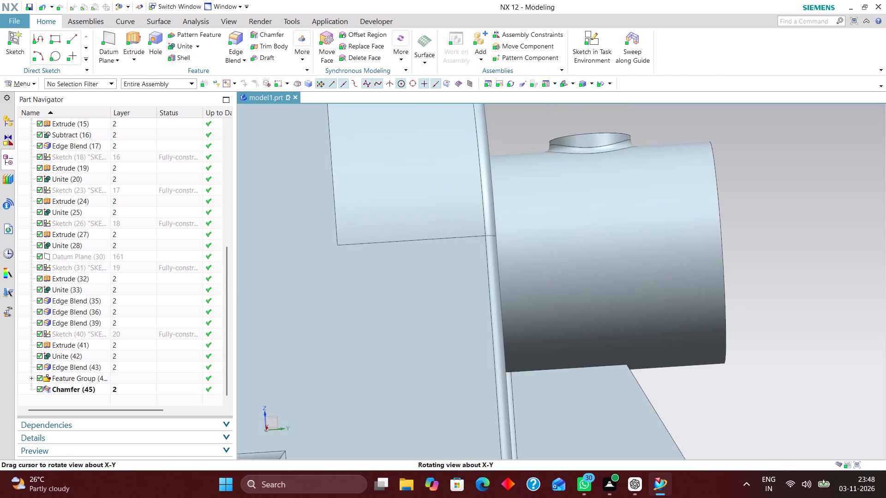
pyautogui.moveTo(702, 253); pyautogui.dragTo(702, 255, button='middle')
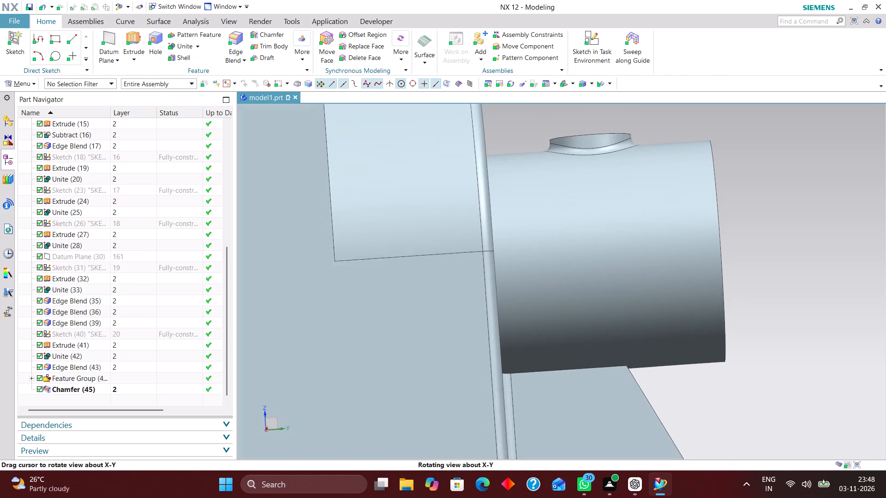
pyautogui.moveTo(702, 255); pyautogui.dragTo(696, 257, button='middle')
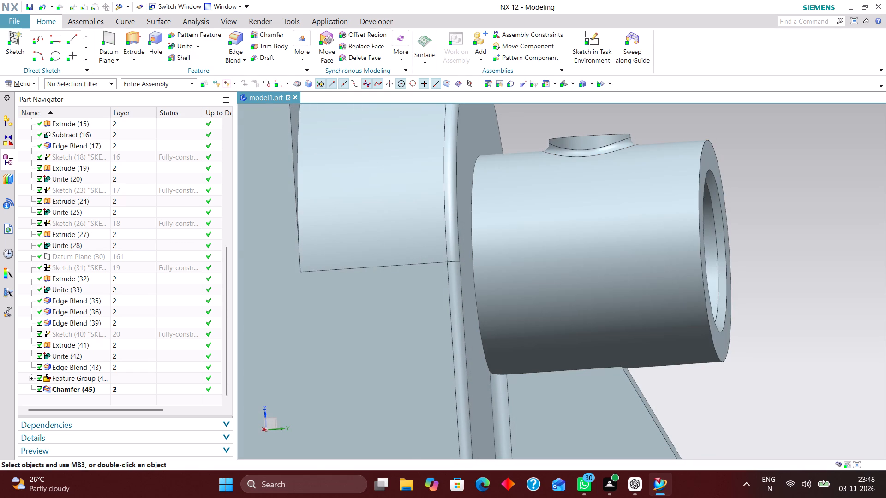
pyautogui.click(232, 37)
pyautogui.click(700, 278)
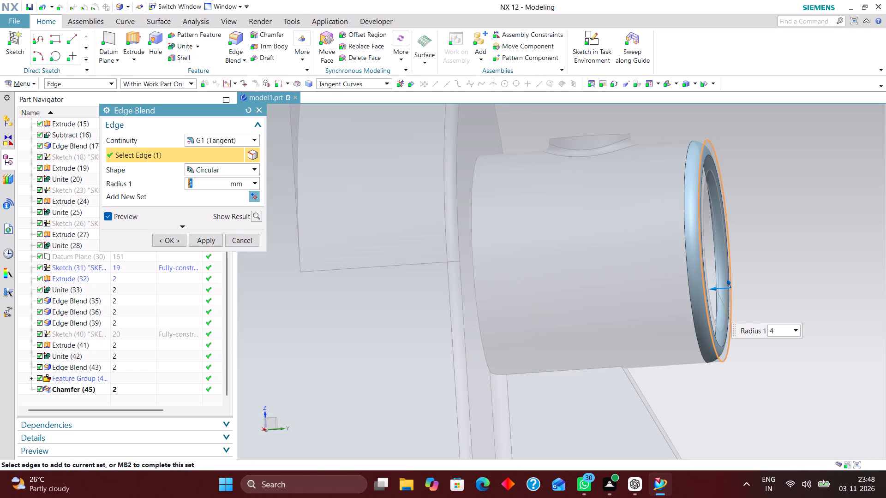
pyautogui.moveTo(816, 267); pyautogui.dragTo(790, 281, button='middle')
pyautogui.scroll(1, 791, 281)
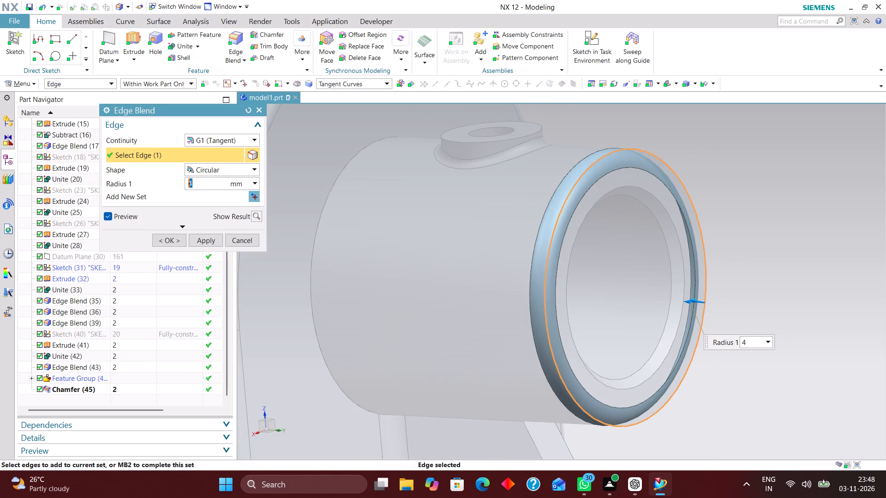
pyautogui.moveTo(751, 341); pyautogui.dragTo(694, 340)
pyautogui.press('3')
pyautogui.press('Return')
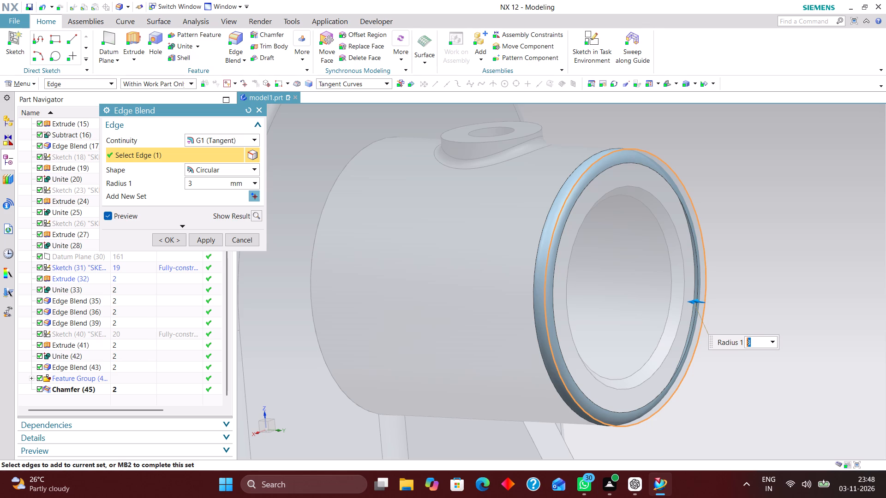
pyautogui.press('2')
pyautogui.press('Return')
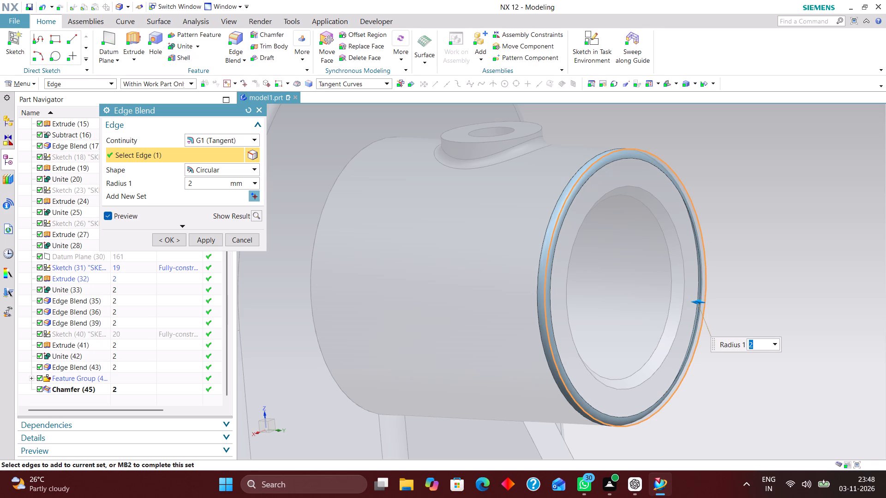
pyautogui.click(176, 242)
# Inspect the blended rear boss and the bracket from the front, rear and side.
pyautogui.scroll(-4, 589, 254)
pyautogui.moveTo(664, 283); pyautogui.dragTo(734, 280, button='middle')
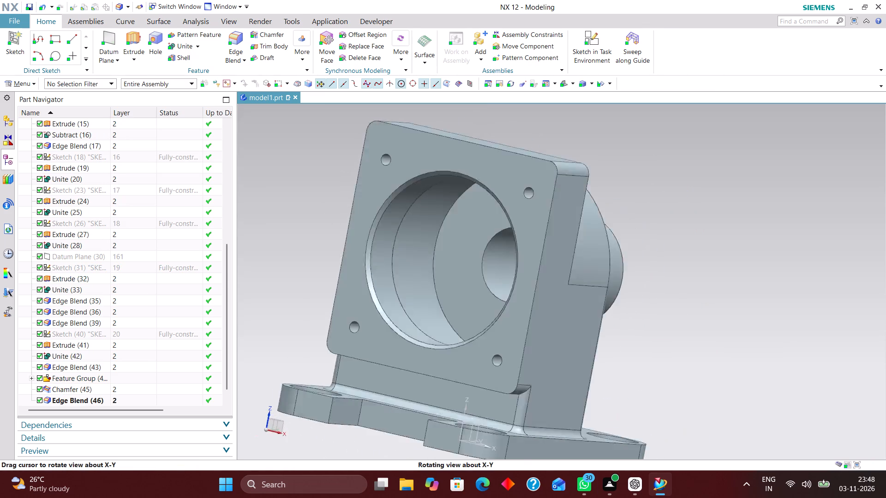
pyautogui.moveTo(734, 280); pyautogui.dragTo(718, 312, button='middle')
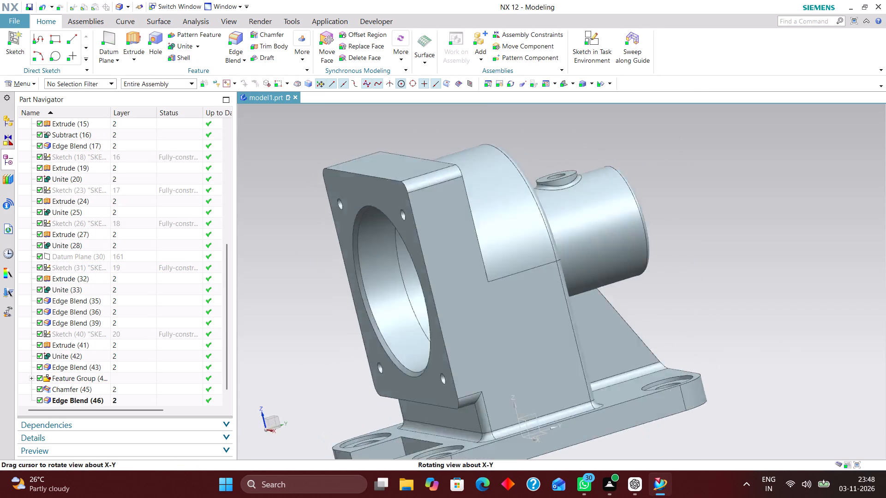
pyautogui.moveTo(718, 312); pyautogui.dragTo(689, 337, button='middle')
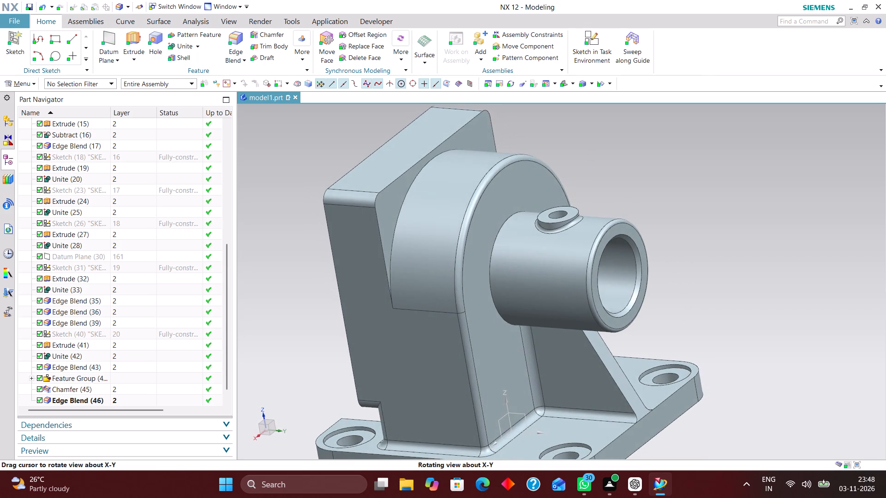
pyautogui.moveTo(689, 337); pyautogui.dragTo(709, 323, button='middle')
pyautogui.scroll(1, 709, 323)
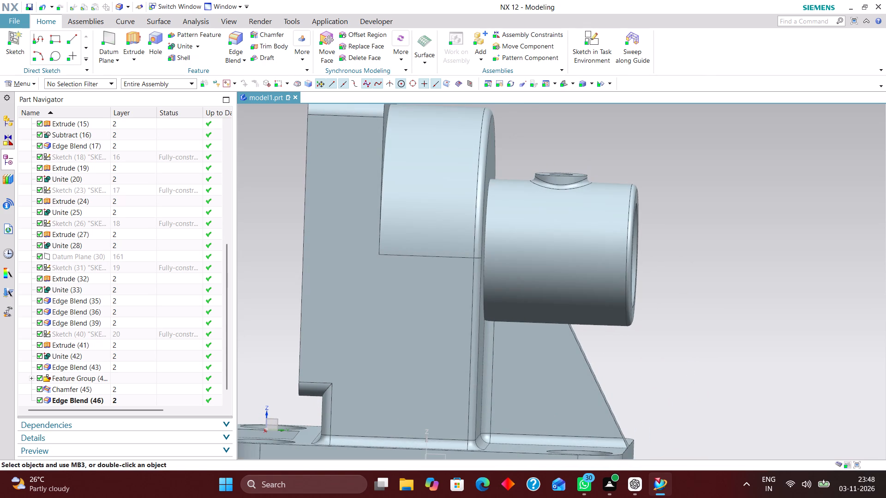
pyautogui.moveTo(779, 319); pyautogui.dragTo(748, 326, button='right')
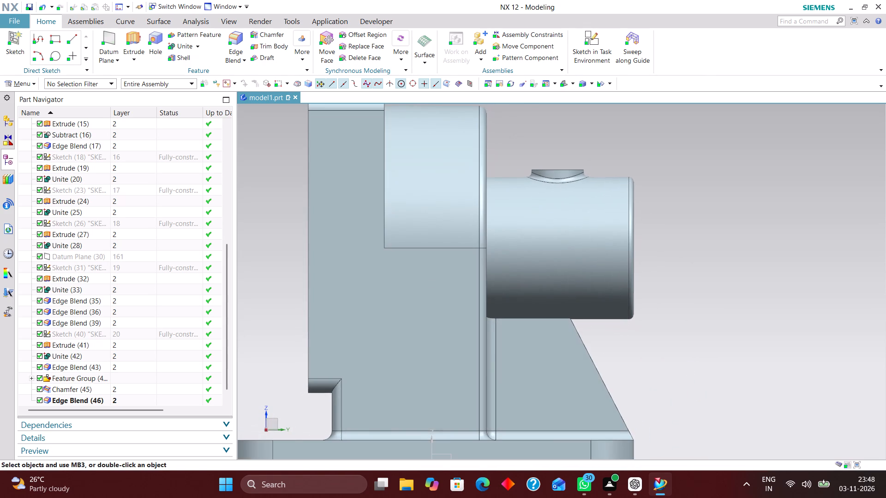
pyautogui.moveTo(743, 329); pyautogui.dragTo(750, 334, button='middle')
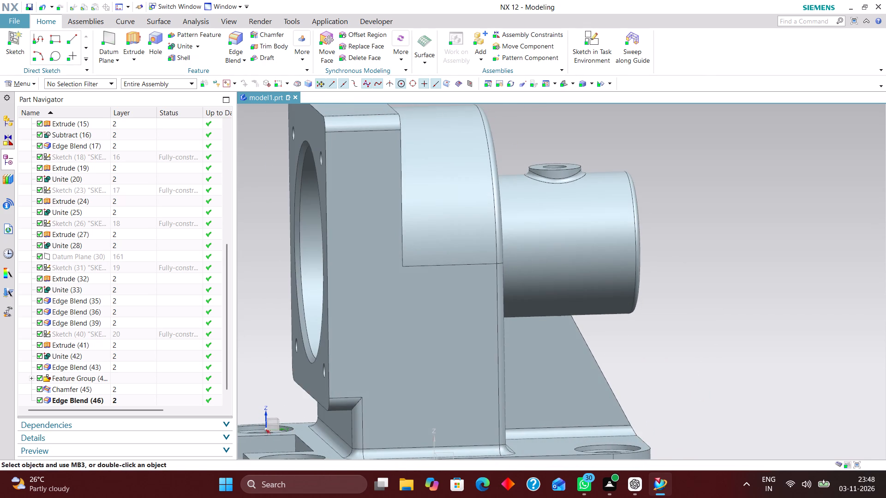
# Blend the edges where the rear boss meets the upright body and the support rib with a 2 mm radius.
pyautogui.moveTo(780, 313); pyautogui.dragTo(720, 318, button='right')
pyautogui.moveTo(745, 297); pyautogui.dragTo(723, 303, button='middle')
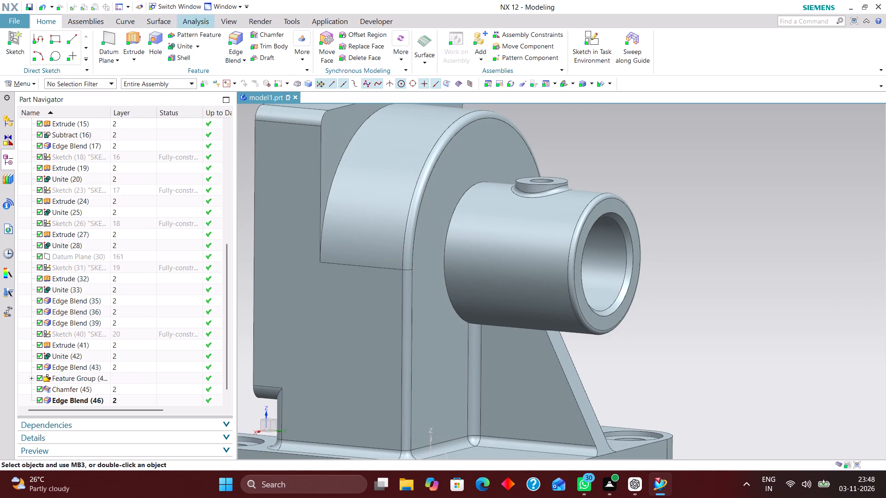
pyautogui.click(240, 36)
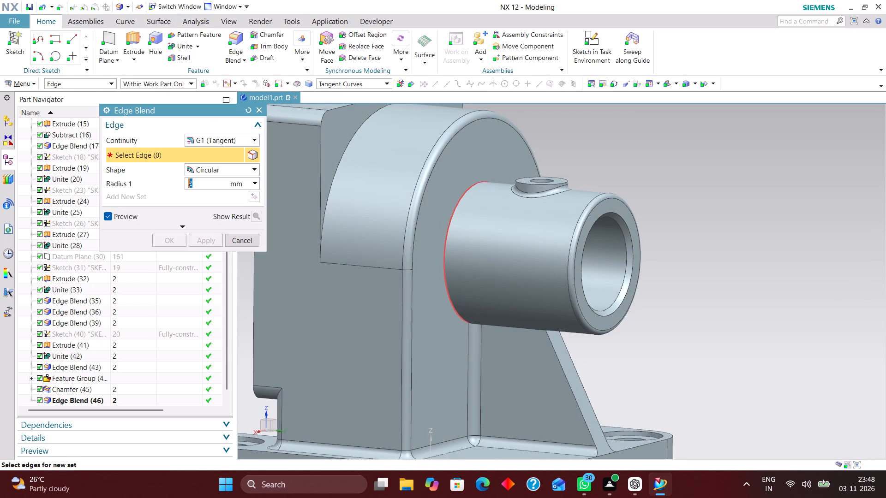
pyautogui.click(457, 204)
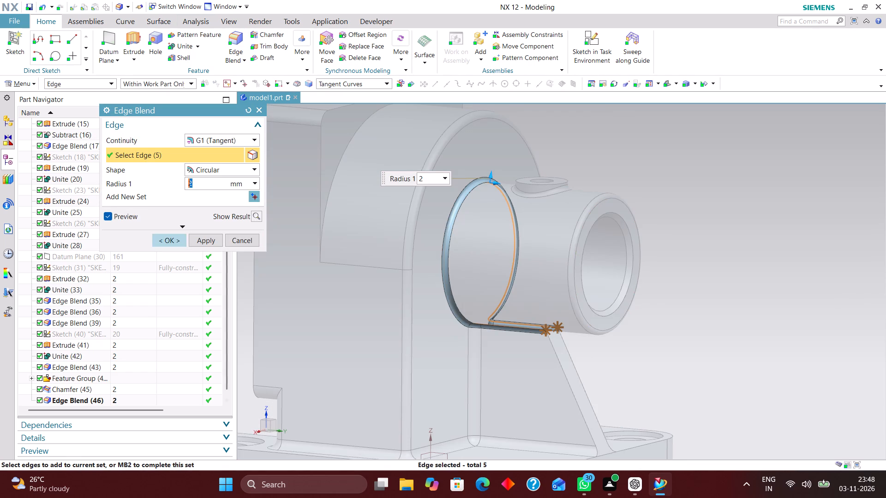
pyautogui.click(174, 237)
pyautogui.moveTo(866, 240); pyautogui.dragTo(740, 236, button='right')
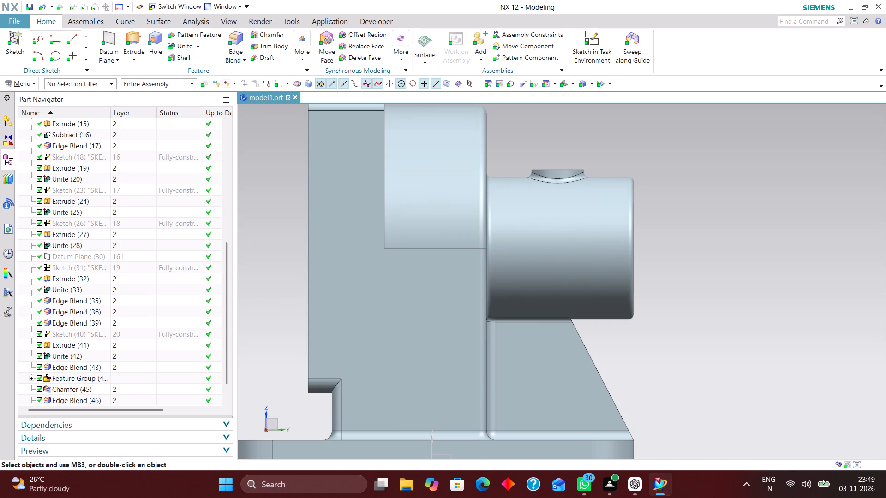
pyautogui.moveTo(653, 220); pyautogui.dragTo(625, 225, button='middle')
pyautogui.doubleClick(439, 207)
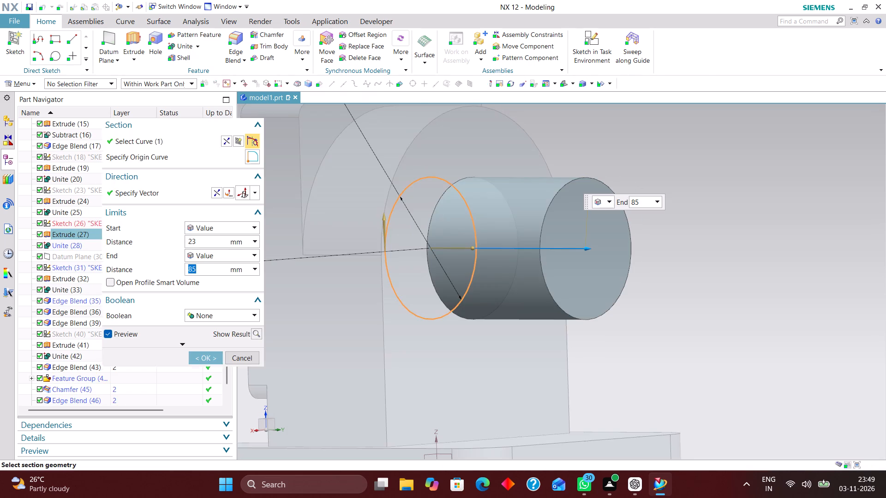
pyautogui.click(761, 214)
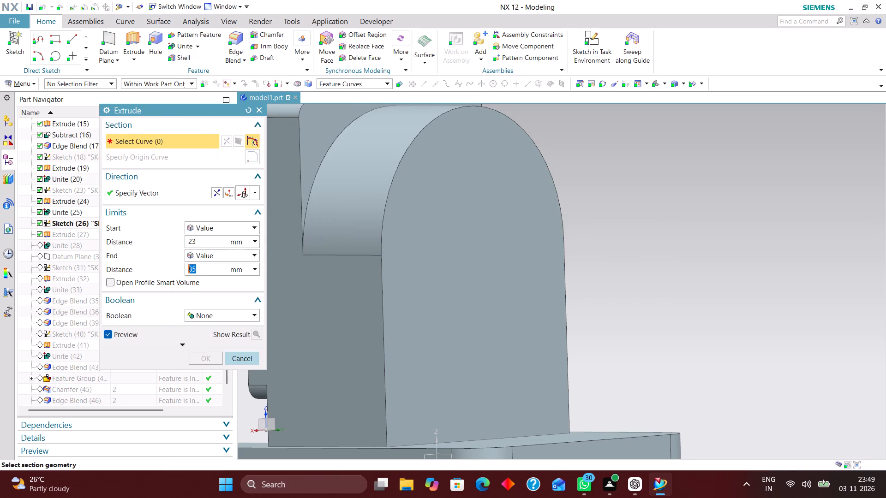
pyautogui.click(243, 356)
# Set the radius of the blend where the rear boss meets the upright body and support rib to 3 mm.
pyautogui.doubleClick(427, 240)
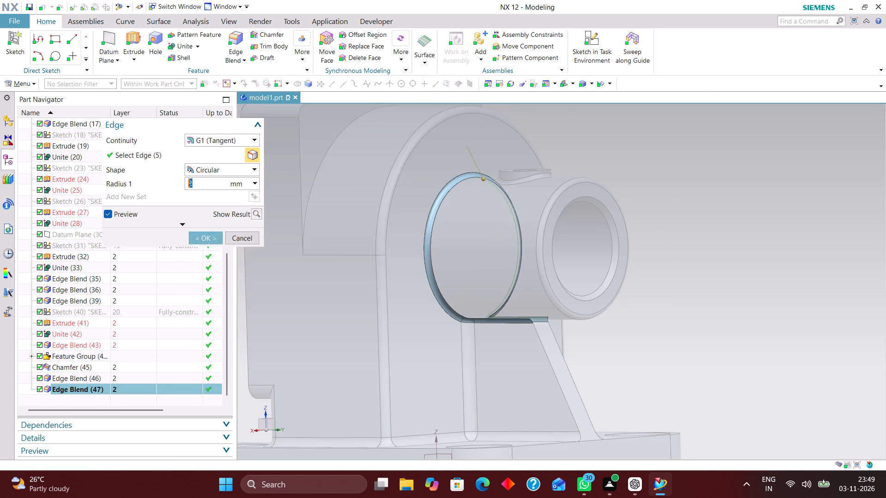
pyautogui.press('3')
pyautogui.press('Return')
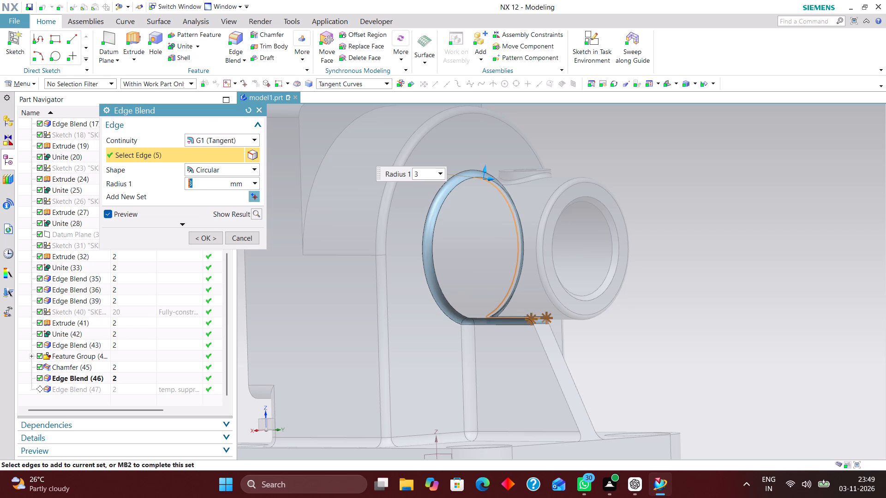
pyautogui.click(204, 242)
# Inspect the rear boss's base blend from the rear and side, and the whole bracket in an isometric view.
pyautogui.moveTo(686, 224); pyautogui.dragTo(719, 224, button='middle')
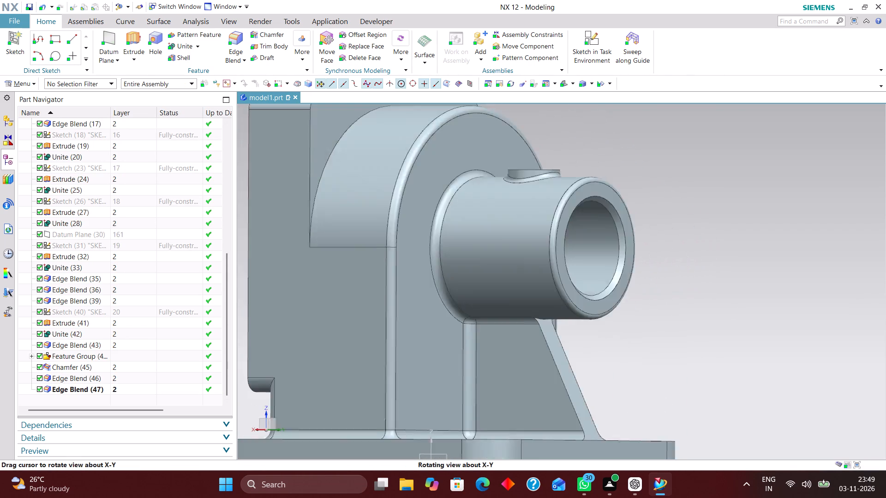
pyautogui.moveTo(719, 224); pyautogui.dragTo(759, 247, button='middle')
pyautogui.scroll(1, 759, 246)
pyautogui.moveTo(777, 240); pyautogui.dragTo(670, 249, button='right')
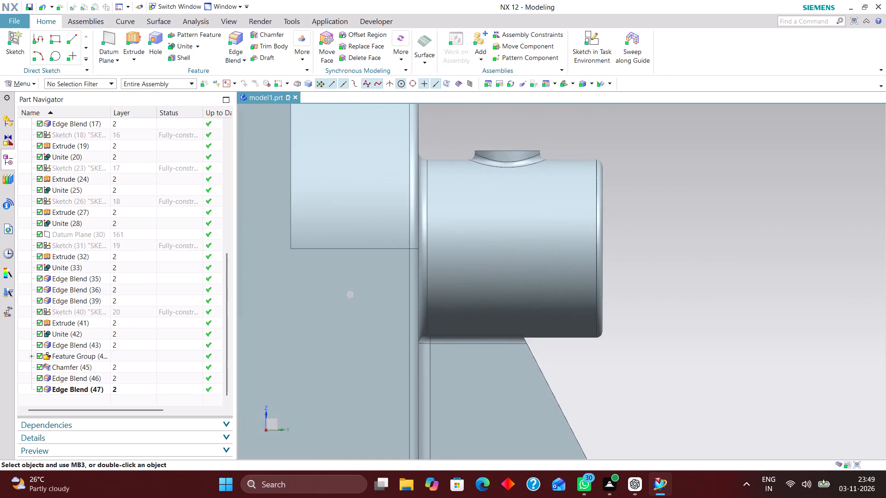
pyautogui.scroll(-2, 671, 236)
pyautogui.moveTo(681, 261); pyautogui.dragTo(705, 268, button='middle')
pyautogui.scroll(1, 706, 268)
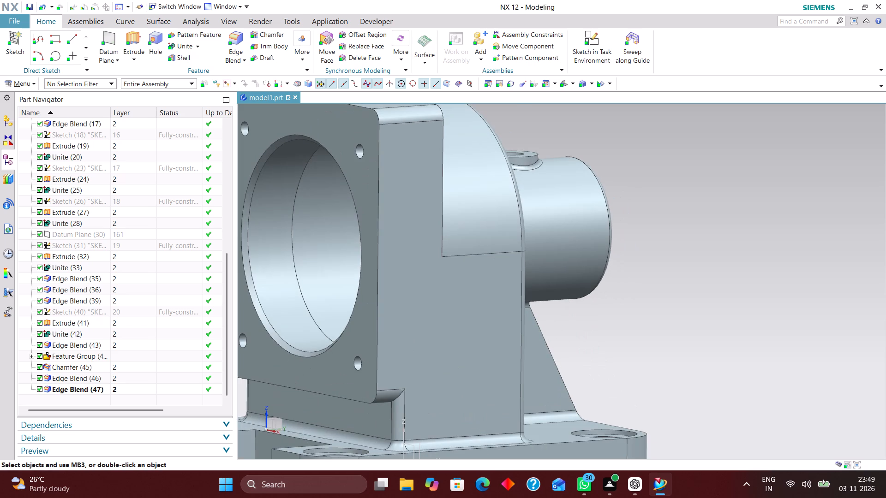
pyautogui.click(563, 84)
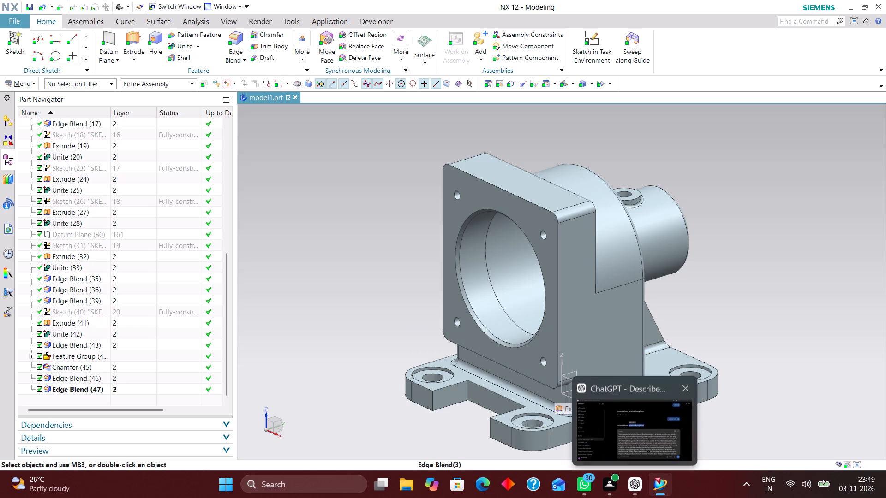
pyautogui.scroll(-1, 581, 302)
pyautogui.scroll(2, 576, 302)
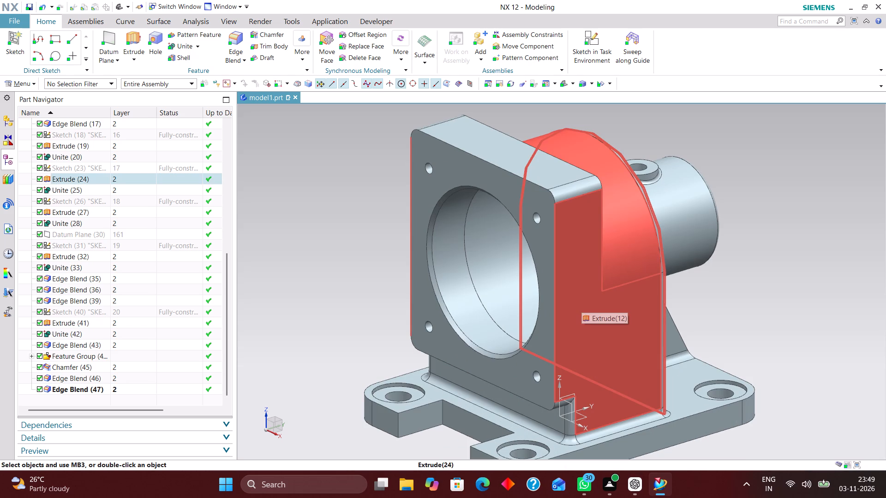
pyautogui.scroll(-4, 648, 330)
pyautogui.scroll(5, 666, 339)
pyautogui.scroll(-3, 633, 343)
pyautogui.scroll(3, 575, 387)
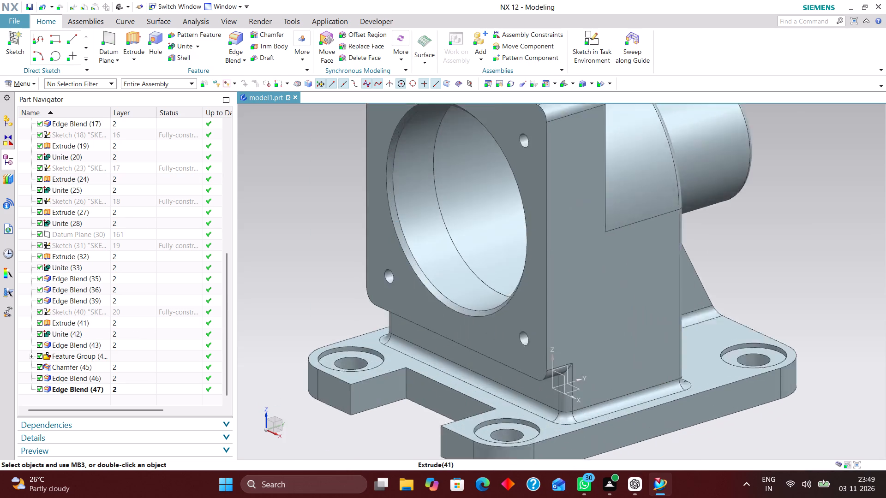
pyautogui.scroll(1, 575, 389)
pyautogui.scroll(-3, 576, 380)
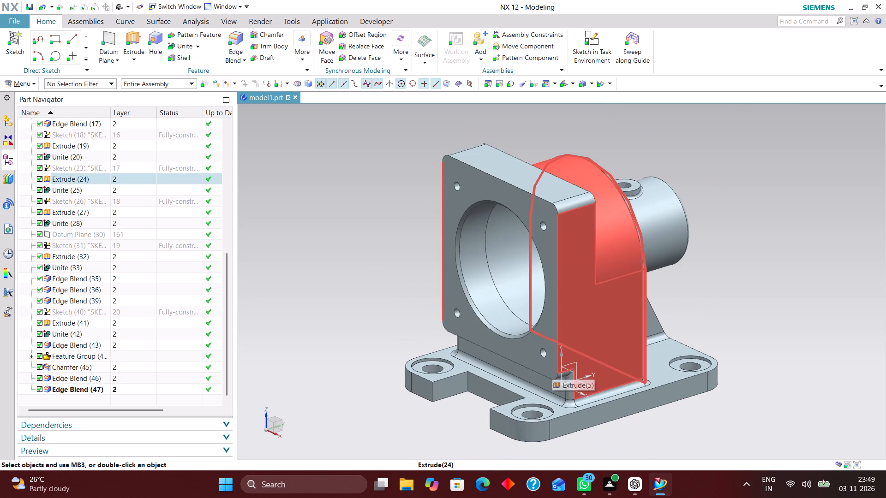
pyautogui.scroll(-1, 423, 327)
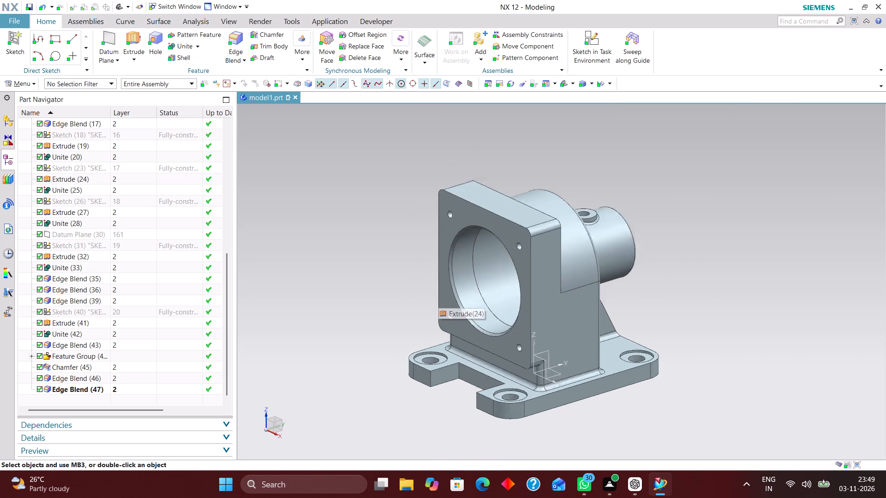
pyautogui.scroll(-1, 423, 330)
pyautogui.scroll(2, 449, 300)
pyautogui.scroll(12, 99, 221)
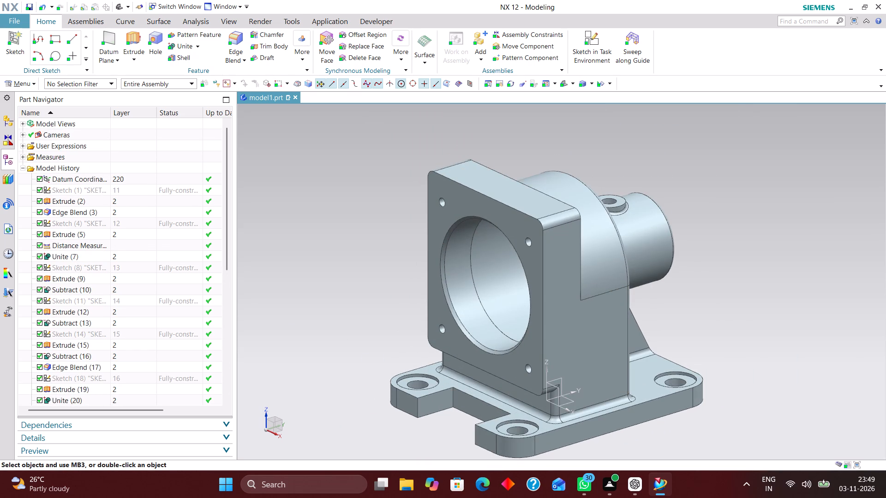
# Assign the library material Steel to the bracket's solid body.
pyautogui.click(29, 85)
pyautogui.click(35, 94)
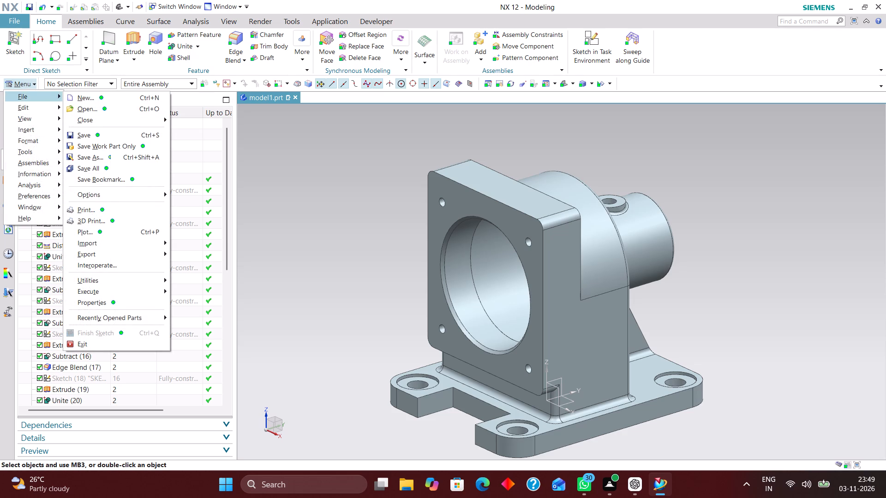
pyautogui.click(30, 148)
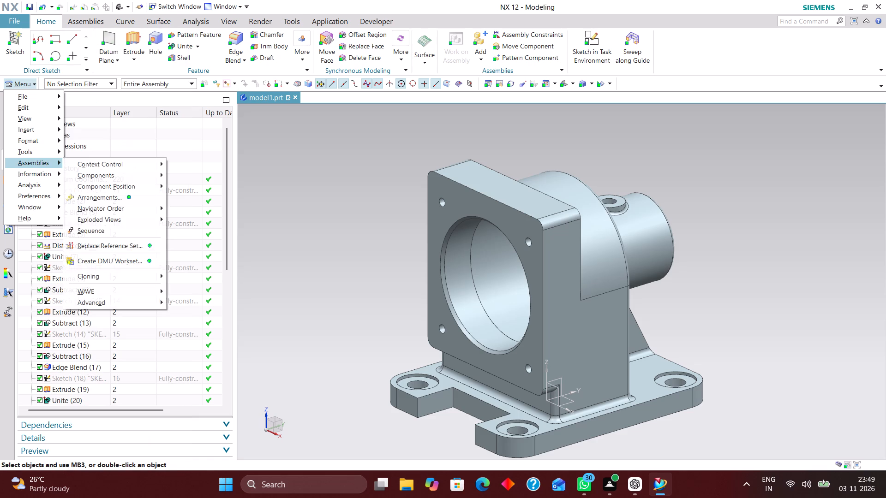
pyautogui.click(26, 152)
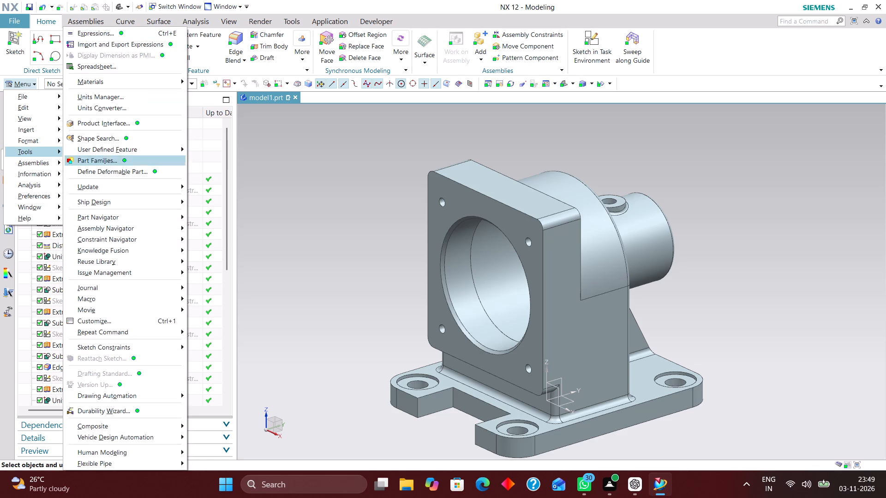
pyautogui.click(41, 152)
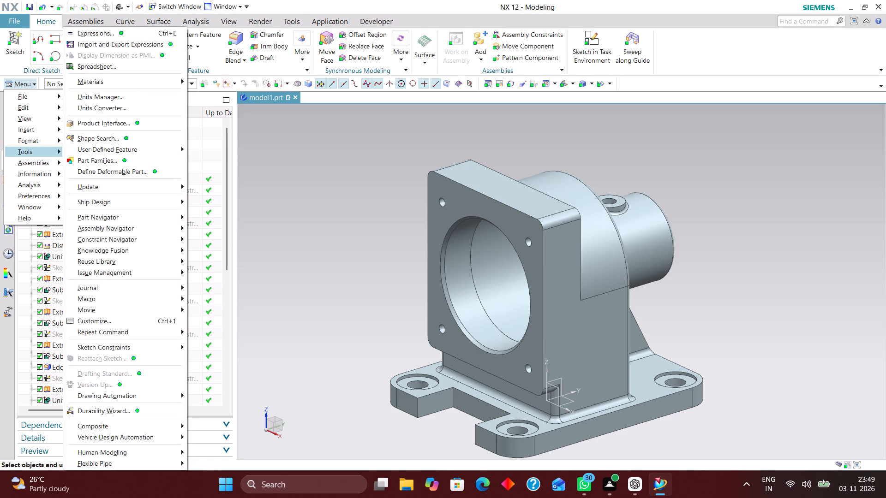
pyautogui.click(105, 85)
pyautogui.click(240, 87)
pyautogui.click(458, 187)
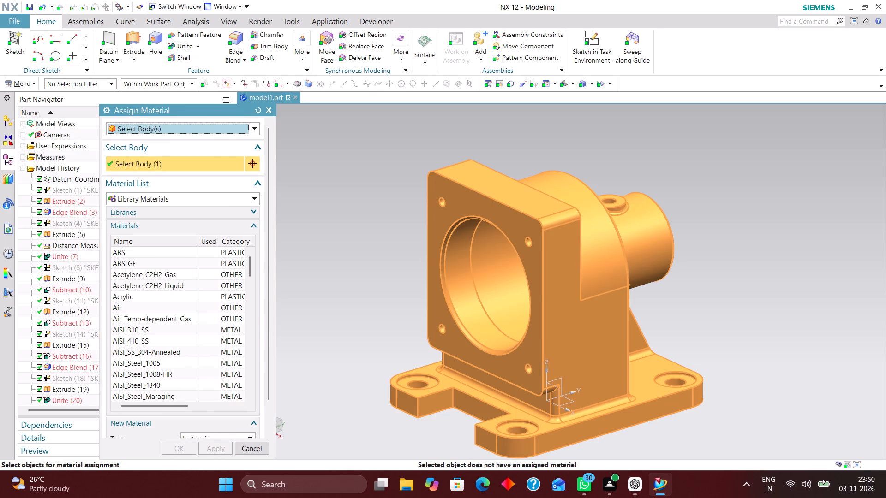
pyautogui.scroll(-20, 151, 289)
pyautogui.scroll(-9, 151, 289)
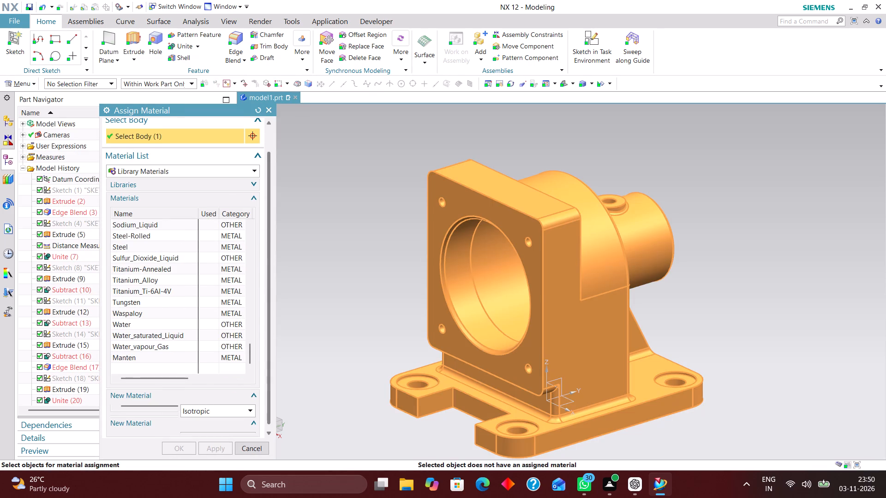
pyautogui.scroll(3, 146, 324)
pyautogui.click(142, 341)
pyautogui.click(184, 443)
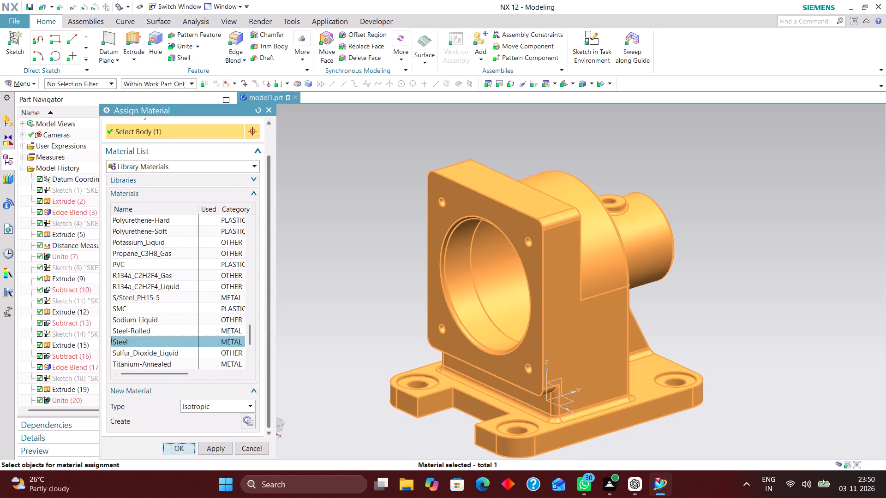
# Enable Update Data on Save for the part's weight in the displayed part properties and update the weight data.
pyautogui.click(30, 80)
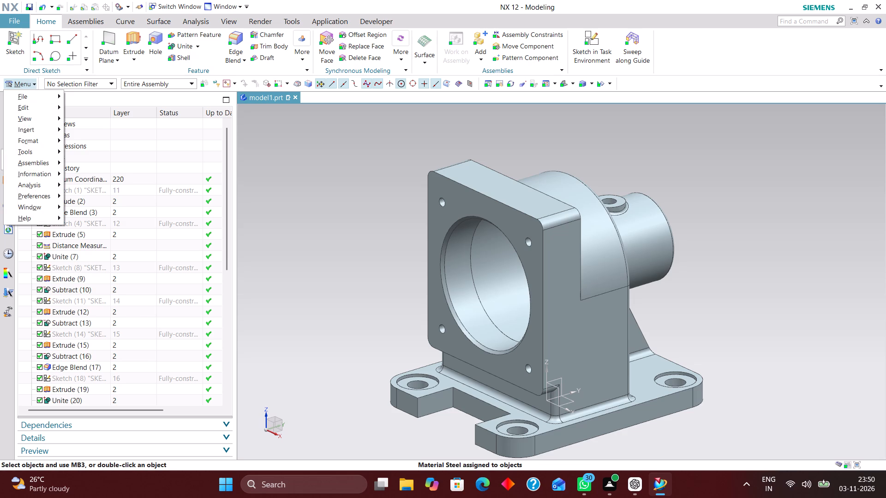
pyautogui.click(32, 95)
pyautogui.click(119, 302)
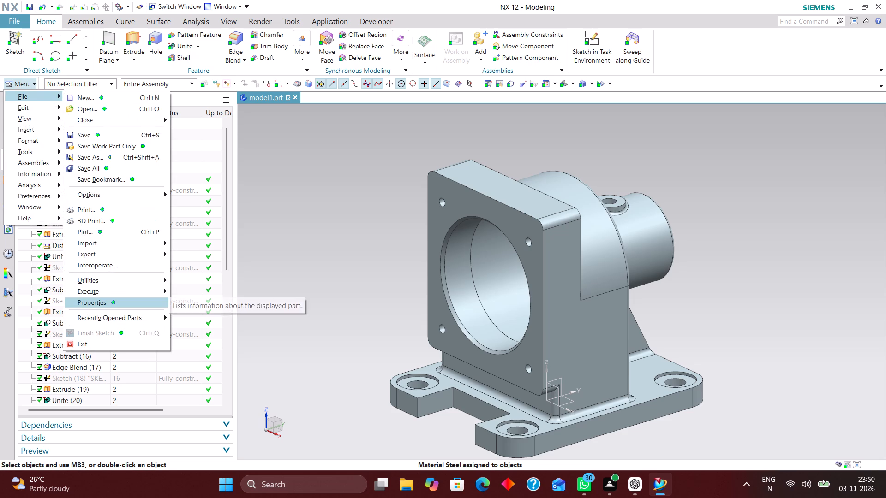
pyautogui.click(114, 169)
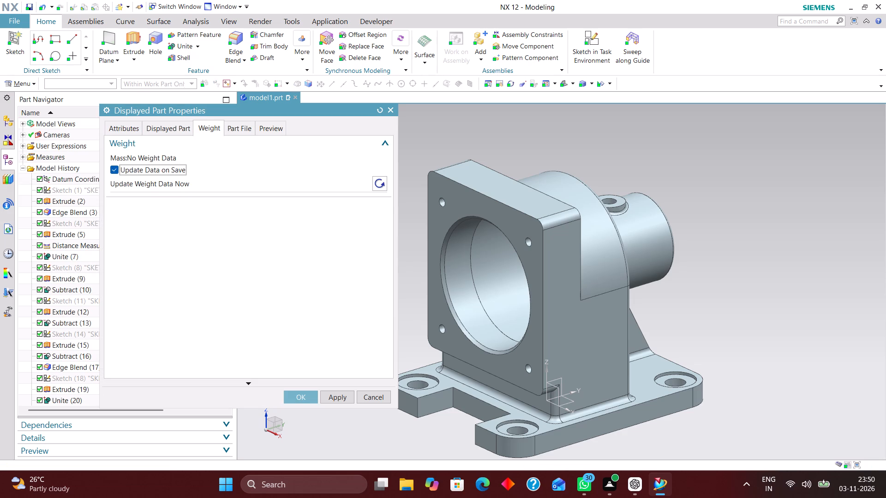
pyautogui.click(383, 181)
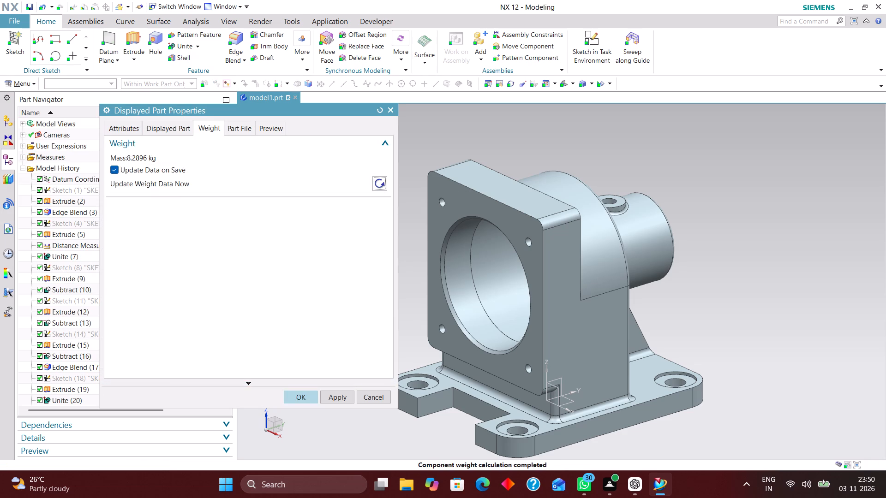
pyautogui.click(306, 391)
# Put the bracket's solid body in a new group with unique membership and group display properties applied.
pyautogui.click(30, 85)
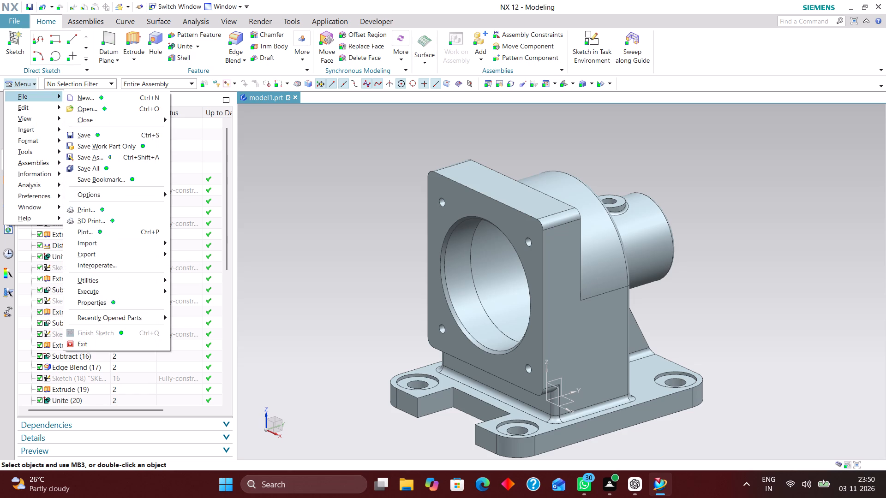
pyautogui.click(30, 145)
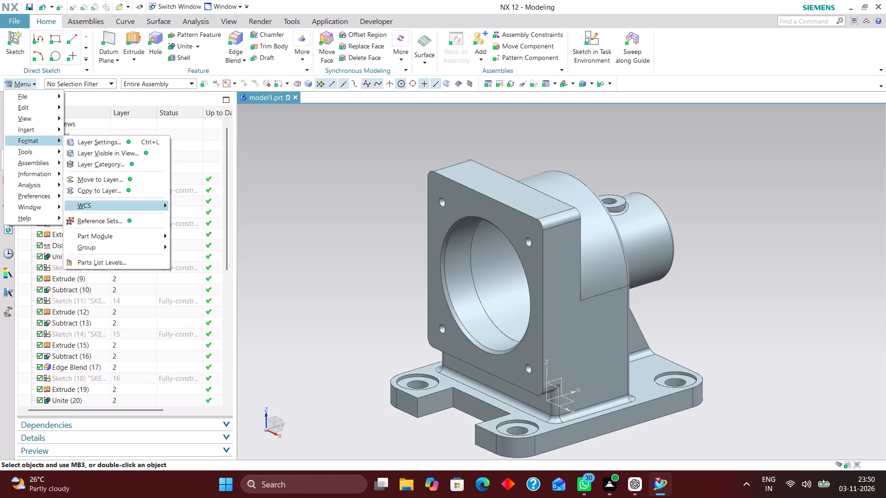
pyautogui.click(96, 246)
pyautogui.click(187, 248)
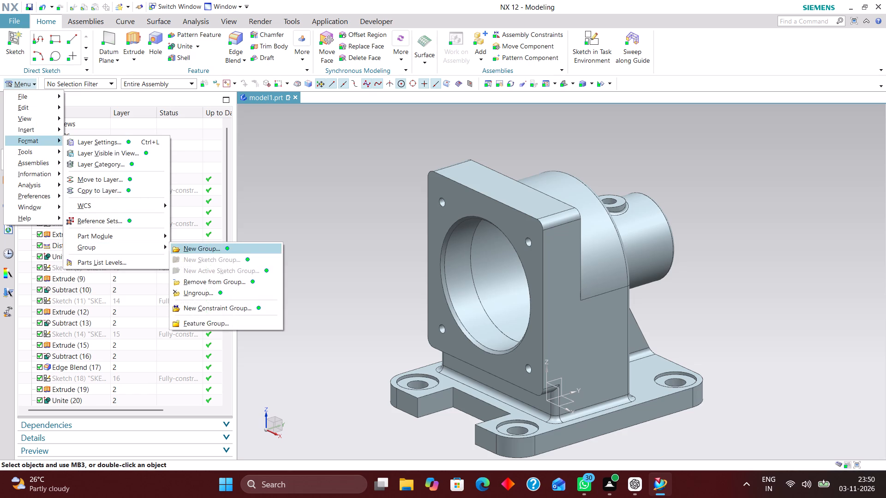
pyautogui.click(513, 231)
pyautogui.click(178, 249)
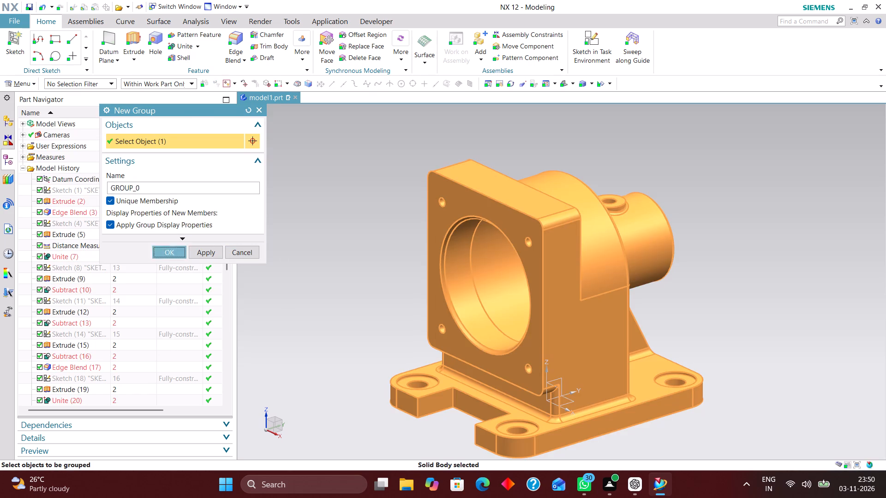
# Apply Part Cleanup to the work part with Delete Unused Units and all the serious delete action checkboxes enabled.
pyautogui.click(18, 85)
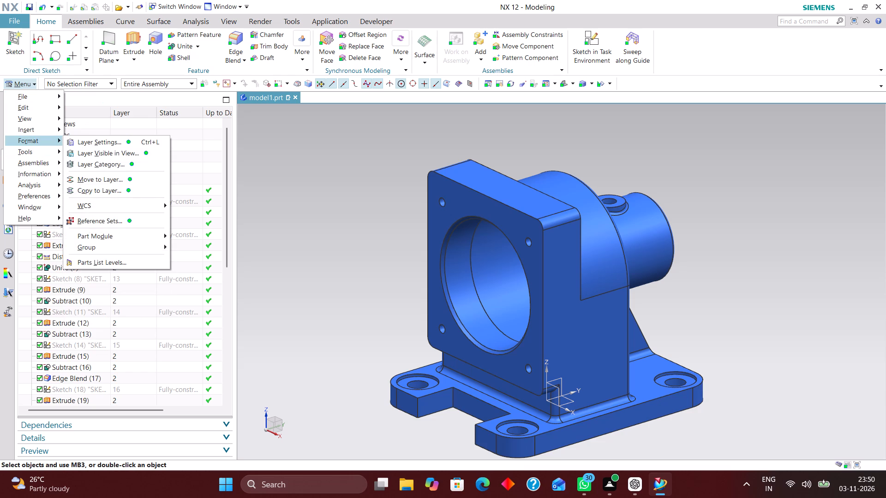
pyautogui.click(36, 96)
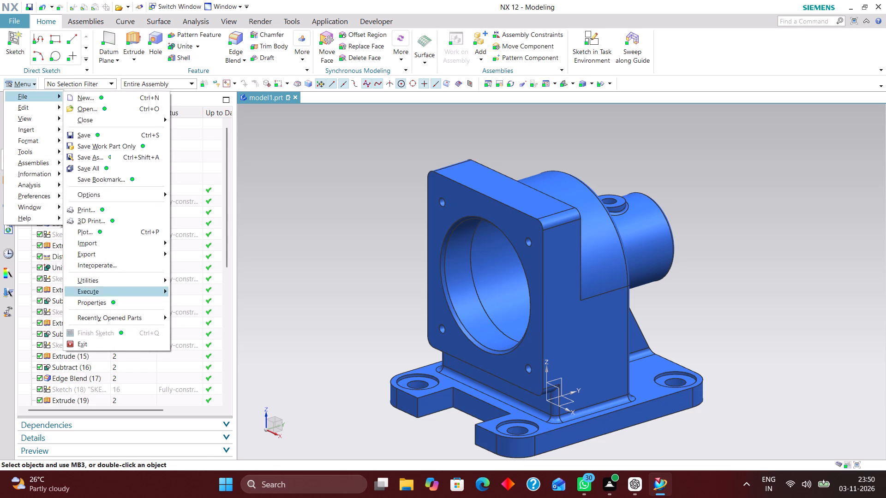
pyautogui.click(118, 276)
pyautogui.click(226, 440)
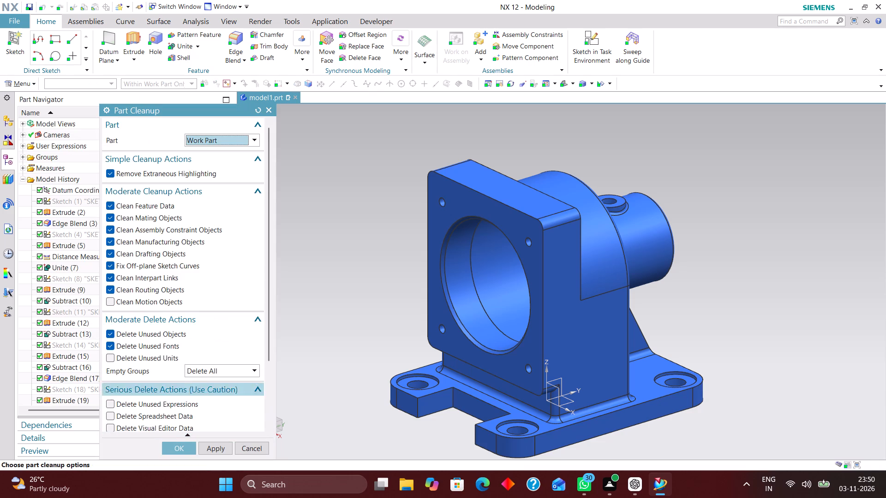
pyautogui.scroll(-6, 139, 308)
pyautogui.click(118, 407)
pyautogui.click(122, 395)
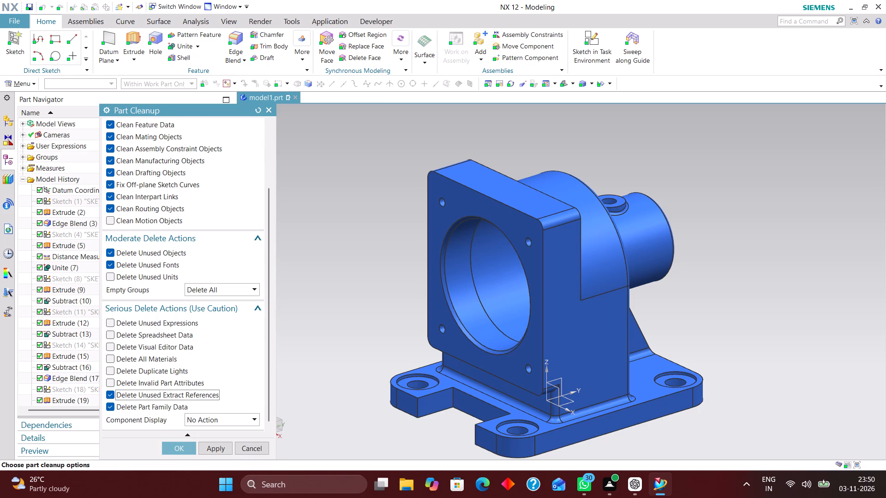
pyautogui.click(126, 380)
pyautogui.click(129, 362)
pyautogui.click(126, 366)
pyautogui.click(133, 342)
pyautogui.click(134, 331)
pyautogui.click(136, 316)
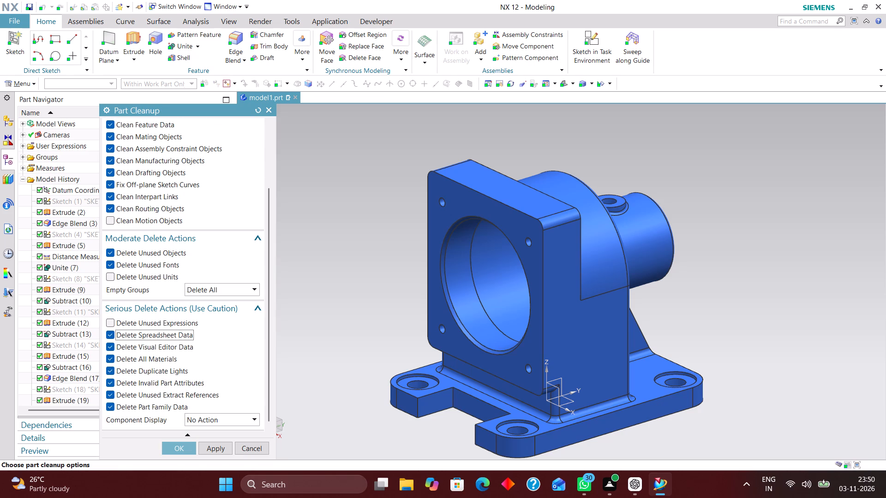
pyautogui.click(134, 322)
pyautogui.click(134, 274)
pyautogui.click(227, 418)
pyautogui.click(216, 452)
# Complete Part Cleanup on the work part with the chosen cleanup and delete options.
pyautogui.click(182, 445)
pyautogui.click(343, 271)
pyautogui.click(348, 256)
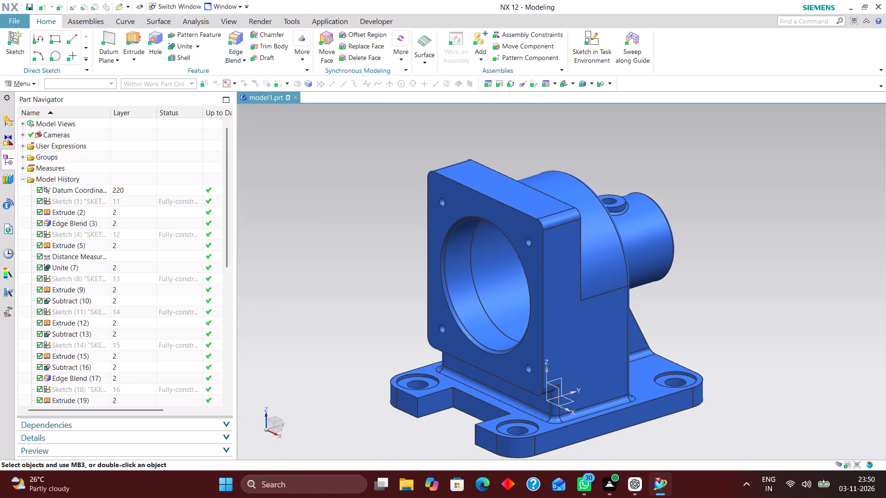
# Create a new reference set with the default name in the work part, selecting the bracket's solid body for it.
pyautogui.click(28, 84)
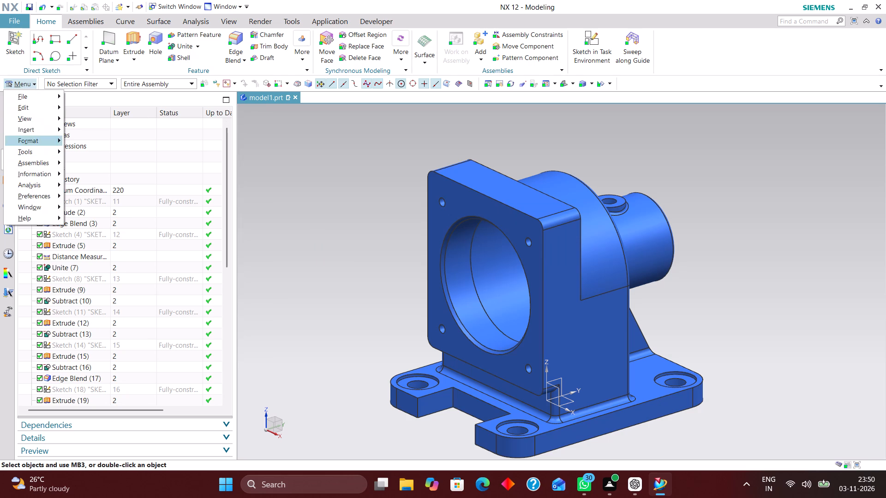
pyautogui.click(36, 144)
pyautogui.click(114, 219)
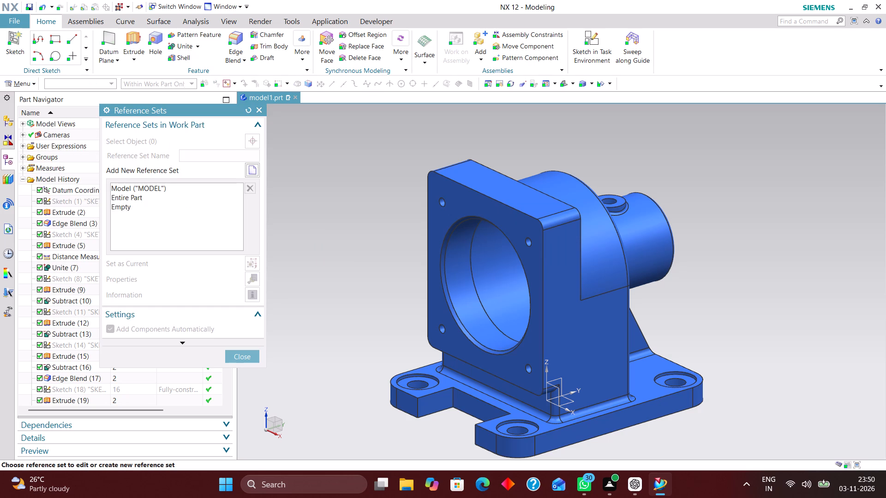
pyautogui.click(251, 173)
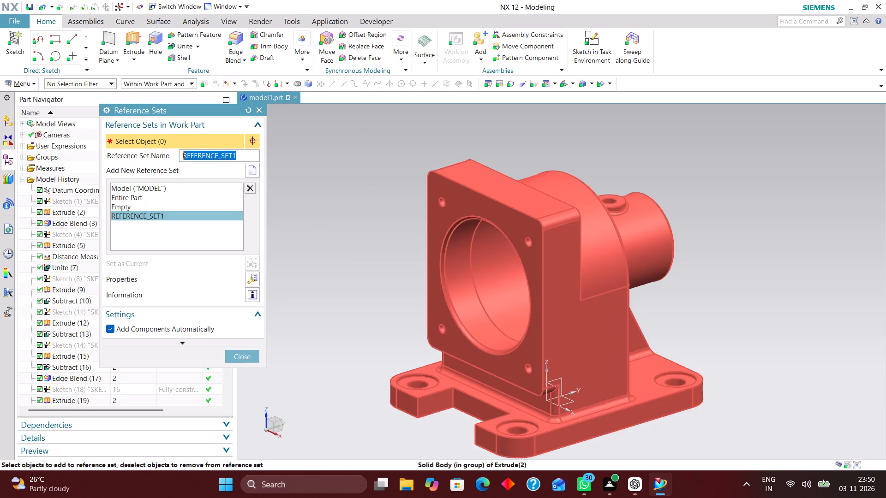
pyautogui.click(537, 243)
pyautogui.click(247, 355)
# Define the part's Product Interface by selecting the bracket geometry beside the small raised boss on the rear cylinder.
pyautogui.click(24, 85)
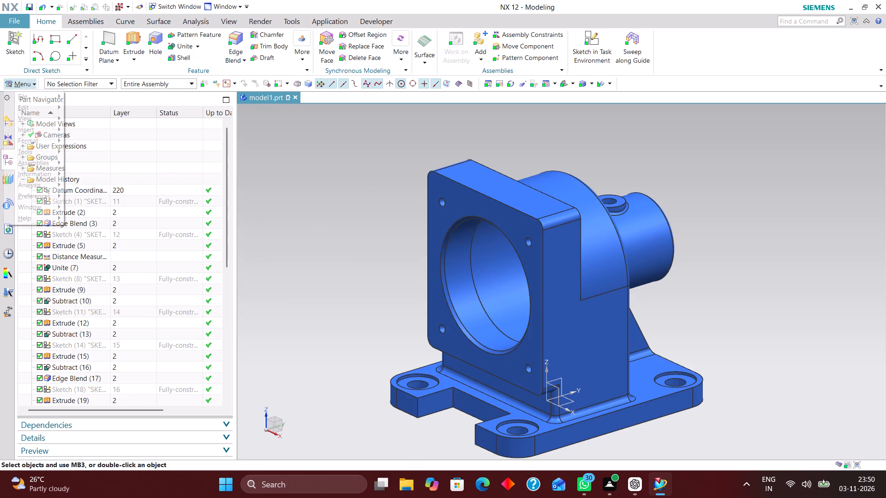
pyautogui.click(31, 152)
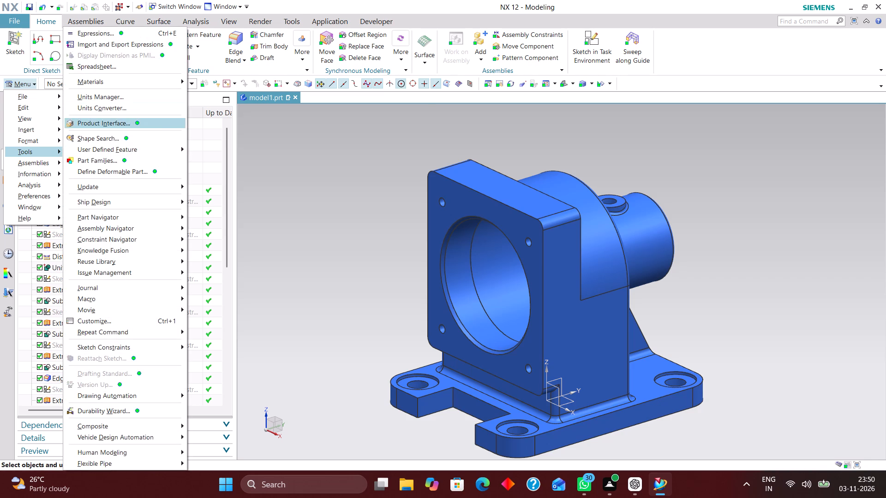
pyautogui.click(126, 124)
pyautogui.click(600, 202)
pyautogui.click(365, 273)
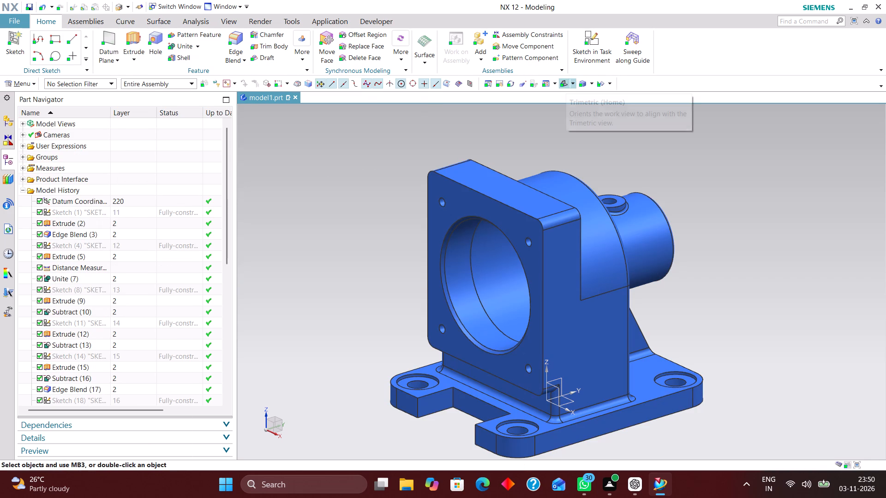
# Orient the bracket to the Trimetric view and examine its flange, cylindrical boss and base from above.
pyautogui.click(564, 83)
pyautogui.moveTo(705, 318); pyautogui.dragTo(688, 319, button='middle')
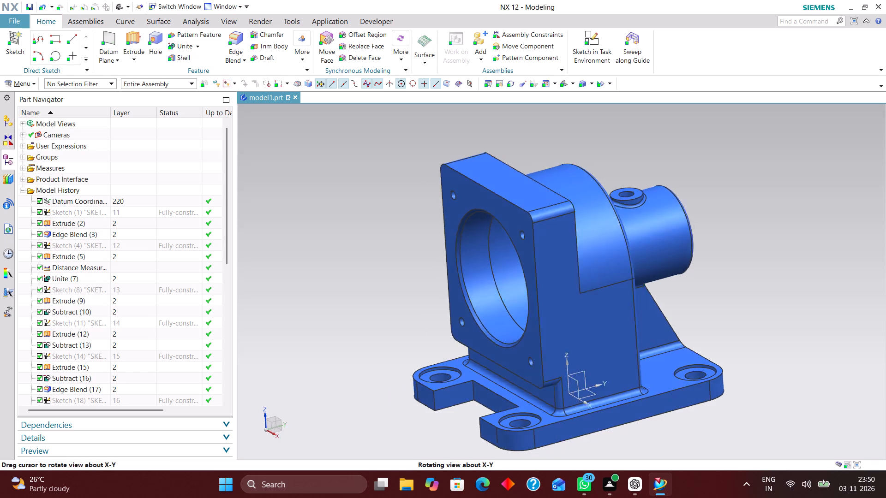
pyautogui.moveTo(688, 319); pyautogui.dragTo(721, 360, button='middle')
pyautogui.scroll(1, 741, 328)
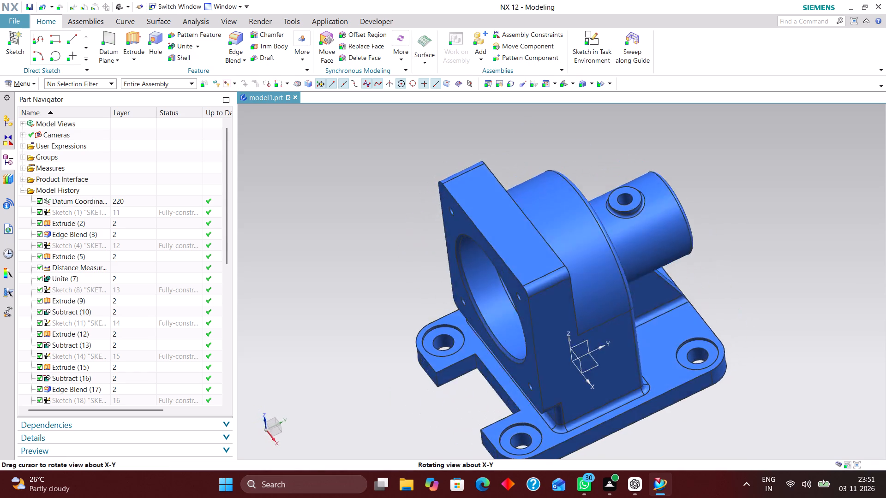
pyautogui.moveTo(721, 360); pyautogui.dragTo(715, 359, button='middle')
pyautogui.scroll(-3, 155, 273)
pyautogui.scroll(5, 156, 279)
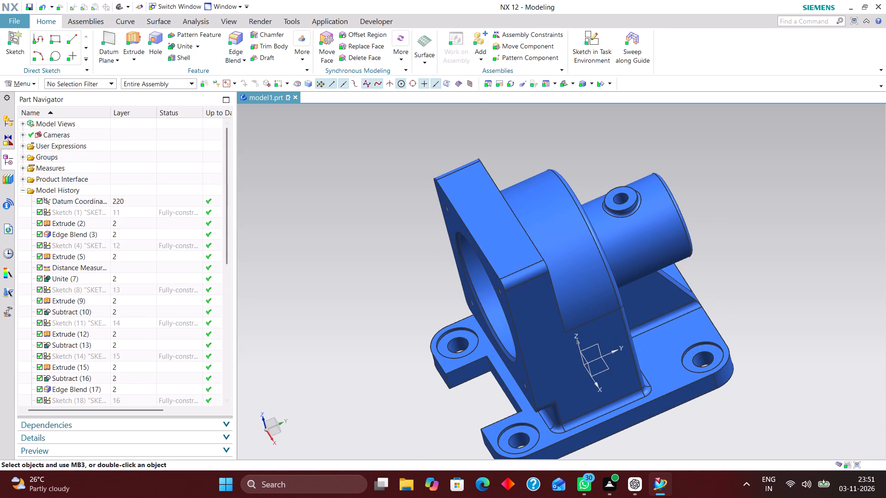